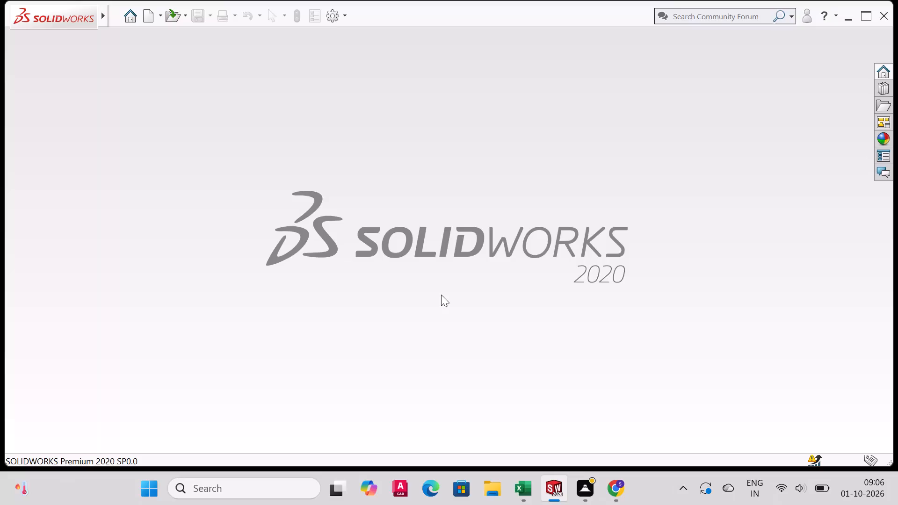
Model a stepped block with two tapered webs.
Create a new part document.
click(111, 13)
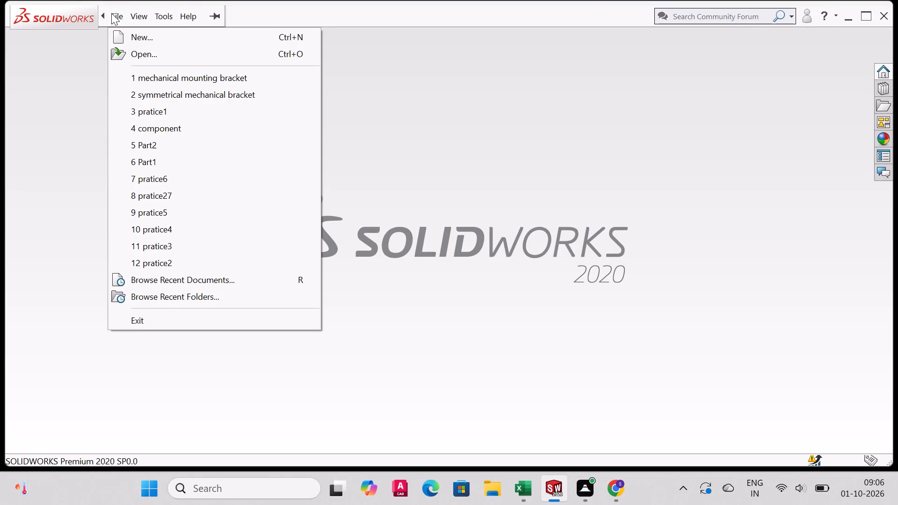
click(138, 28)
click(139, 33)
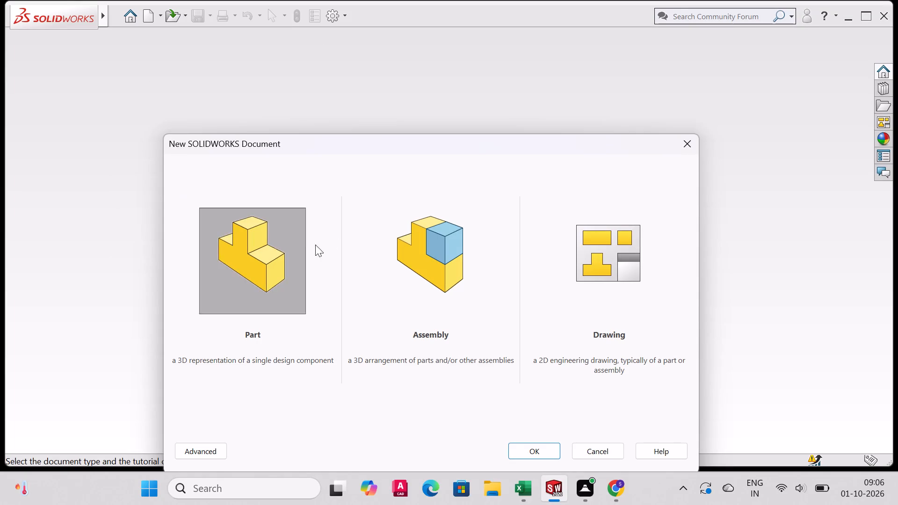
click(252, 275)
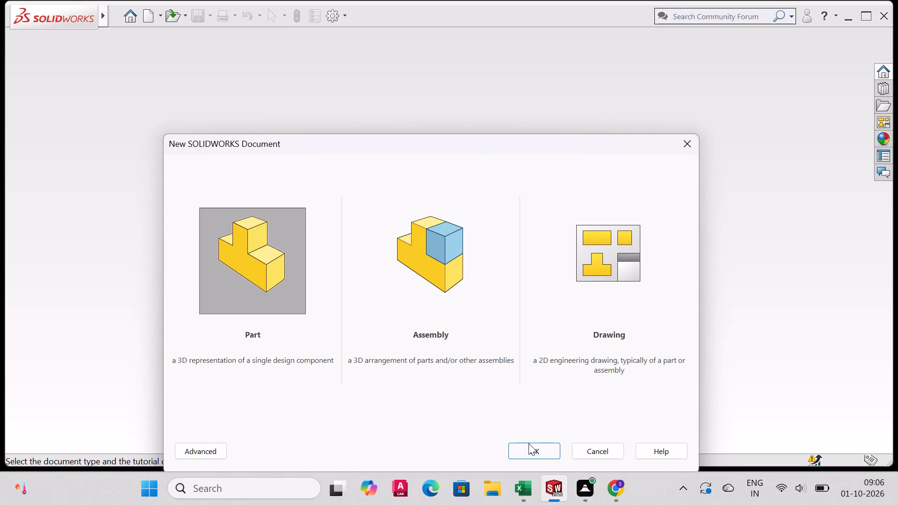
click(529, 443)
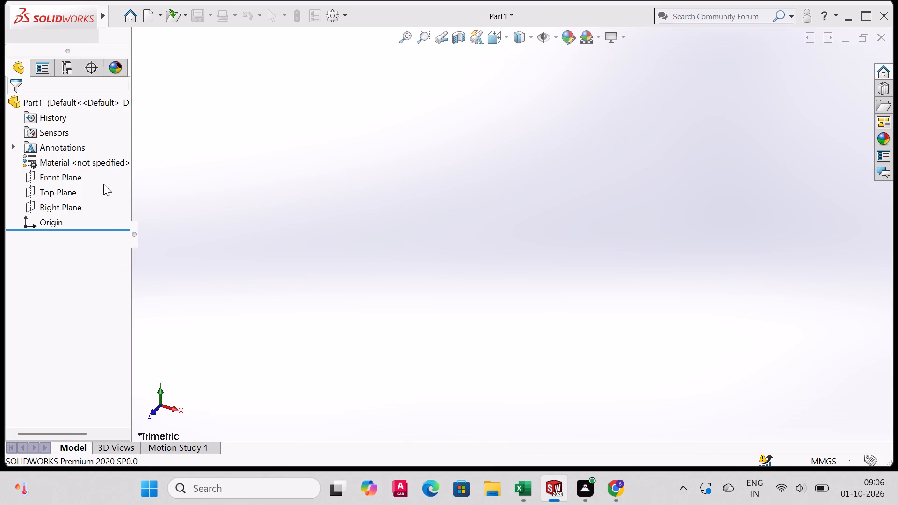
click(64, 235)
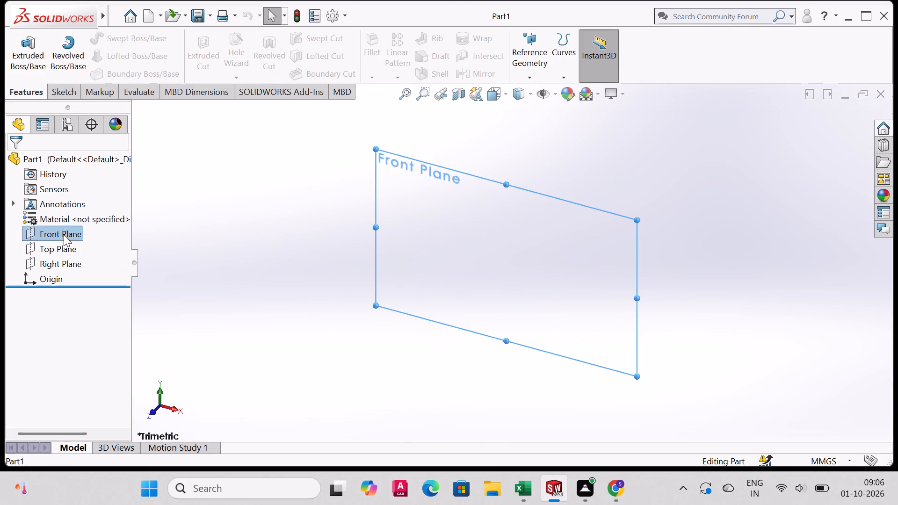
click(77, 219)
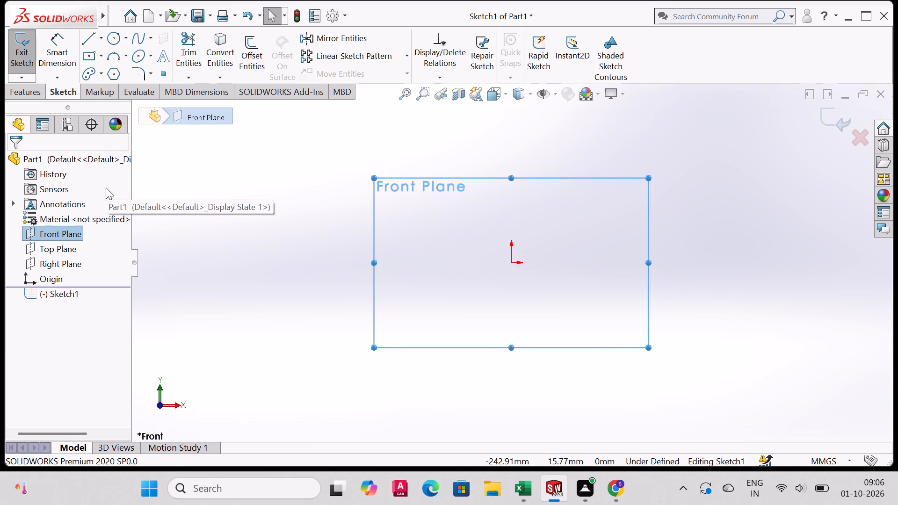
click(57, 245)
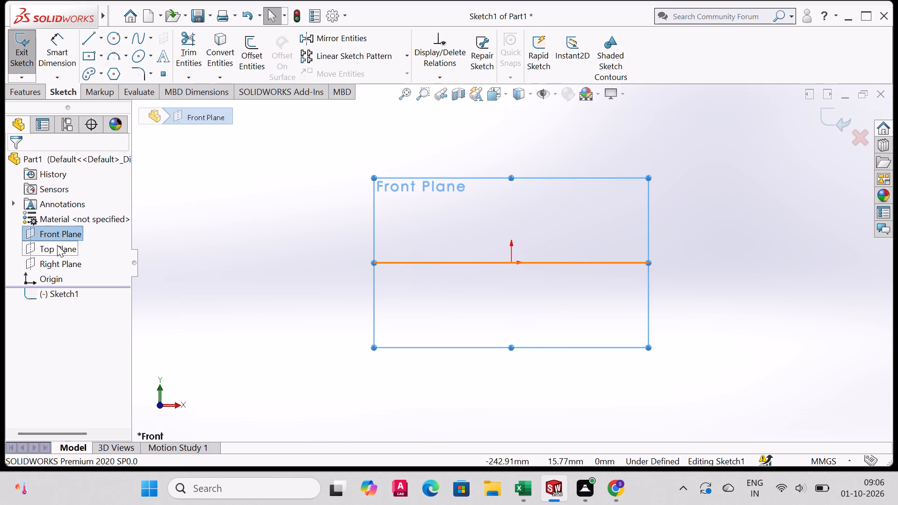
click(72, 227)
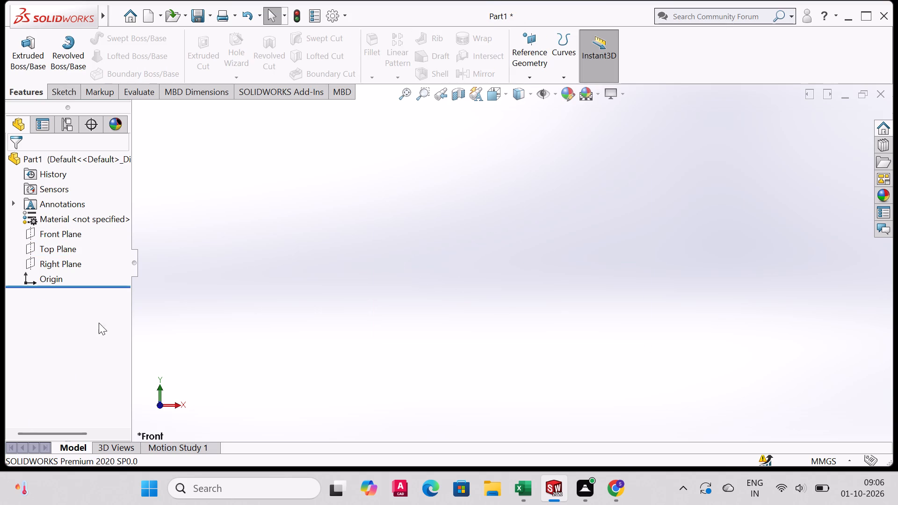
Sketch a corner rectangle on the Top Plane, starting at the origin, about 162 mm wide and 72 mm high.
click(60, 236)
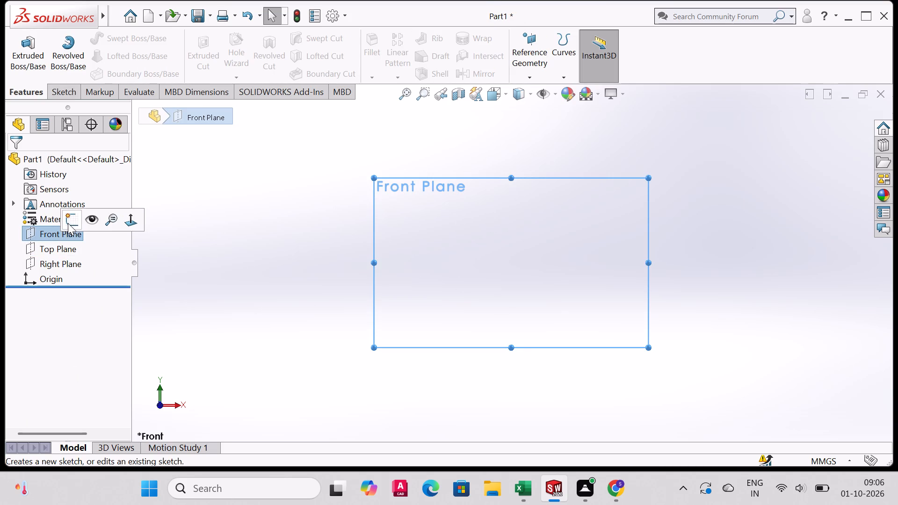
click(64, 256)
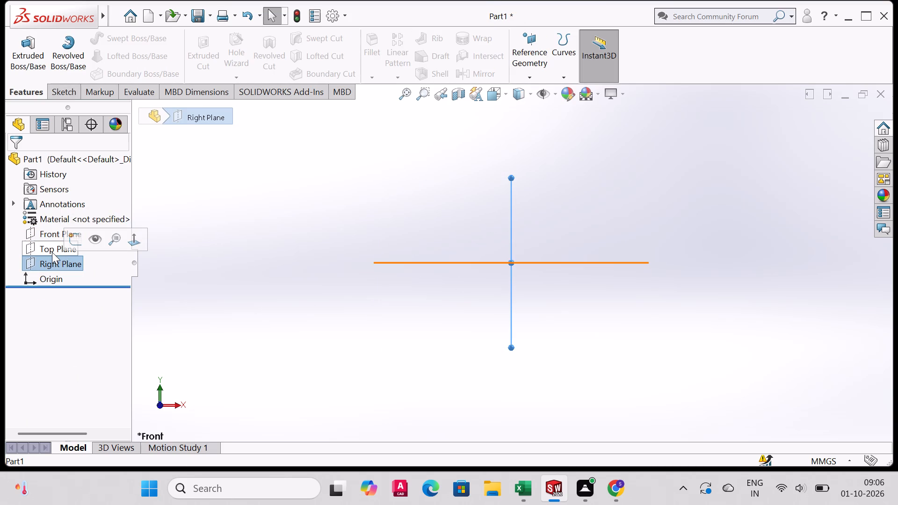
click(52, 252)
click(60, 237)
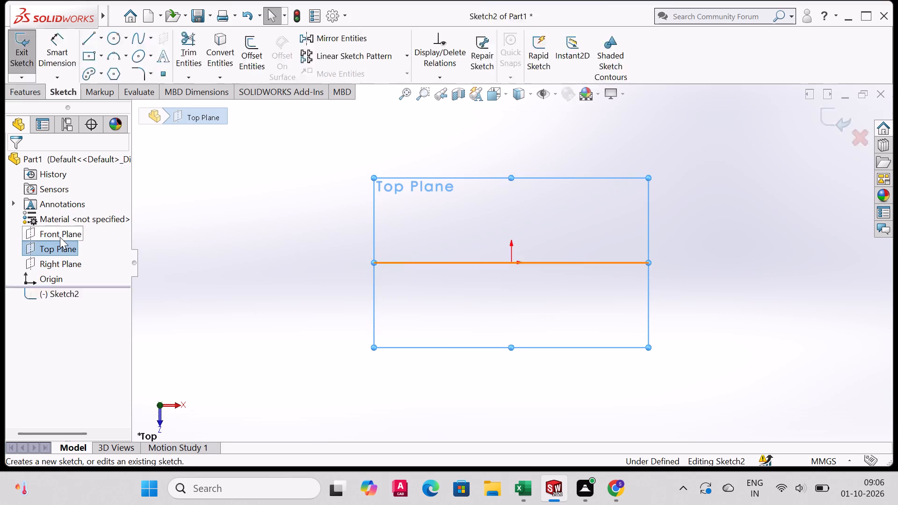
click(101, 56)
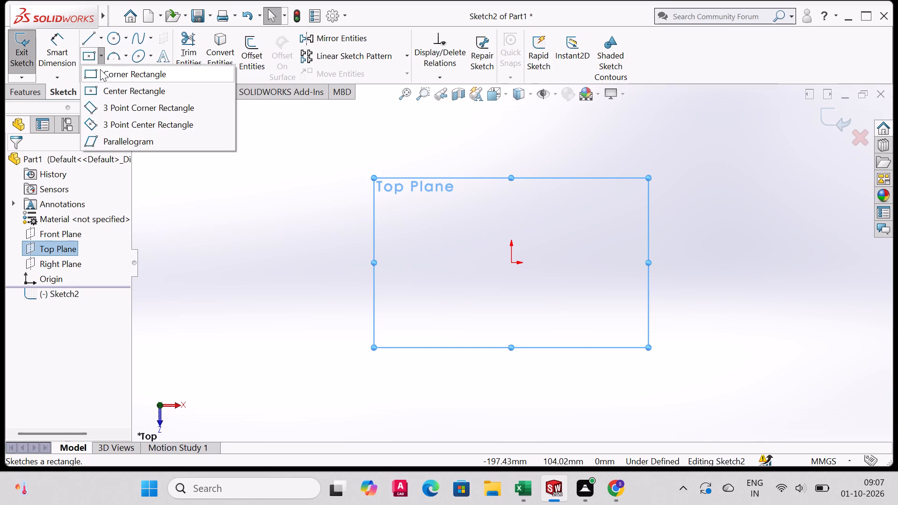
click(100, 69)
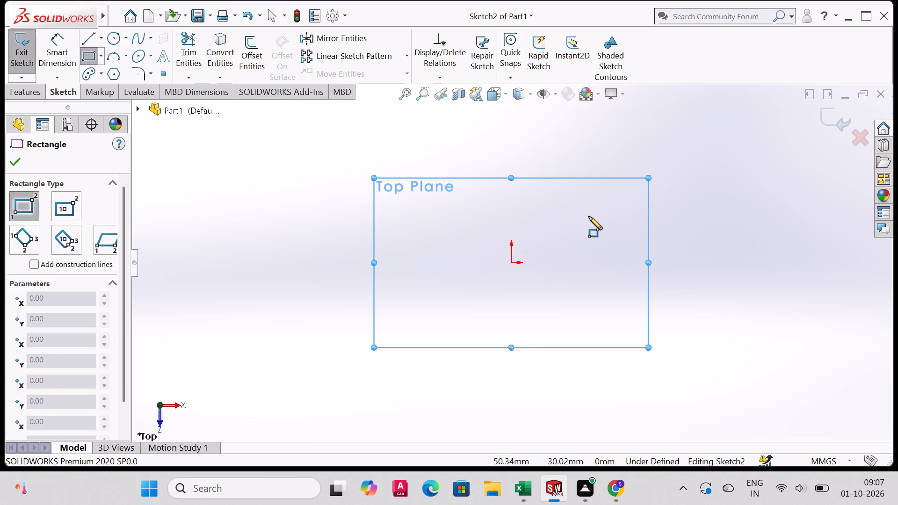
click(512, 263)
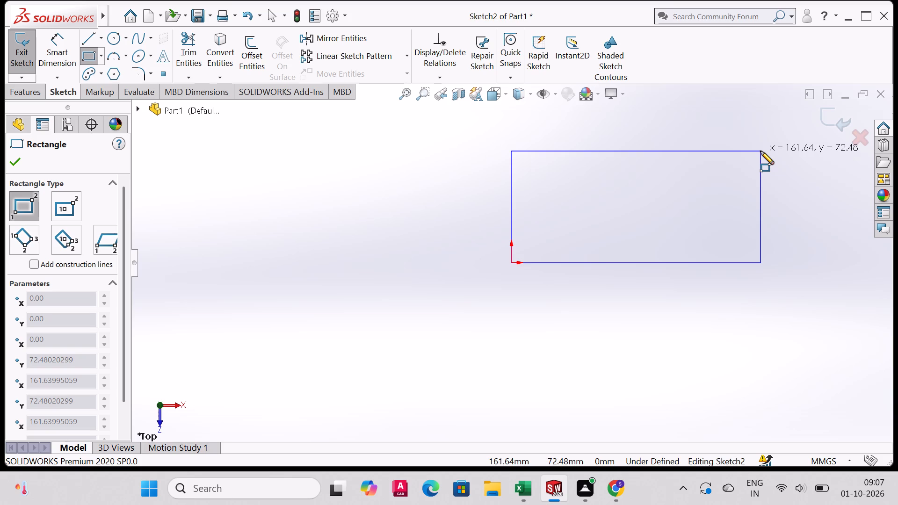
click(760, 151)
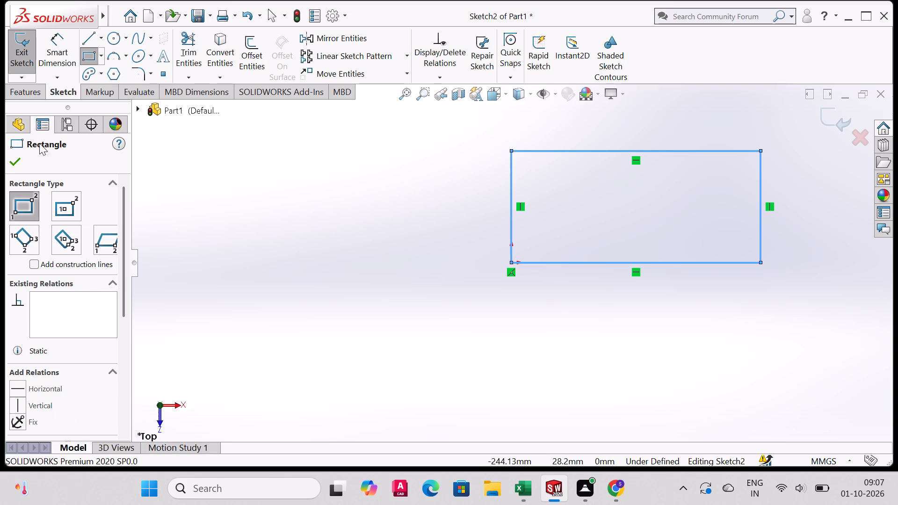
click(8, 166)
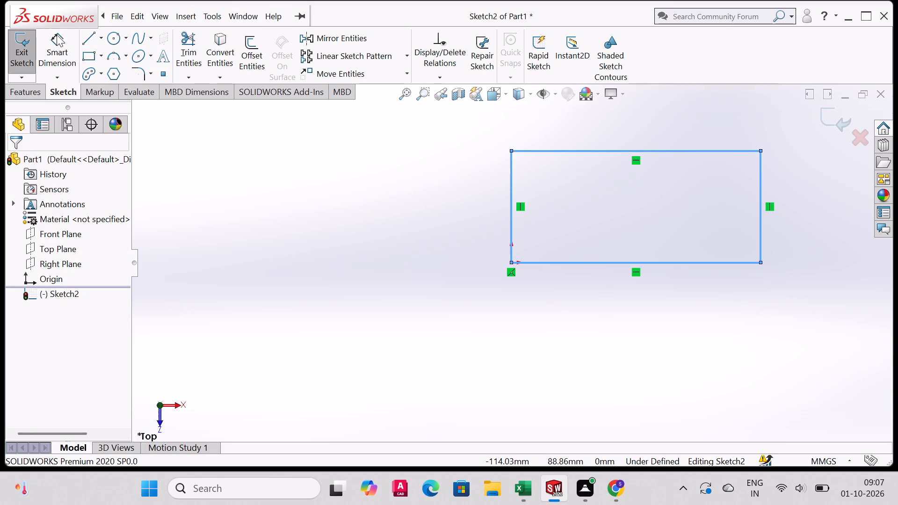
Dimension the rectangle's lower horizontal edge to 50 mm, with the dimension text placed centrally below it.
click(54, 36)
click(583, 262)
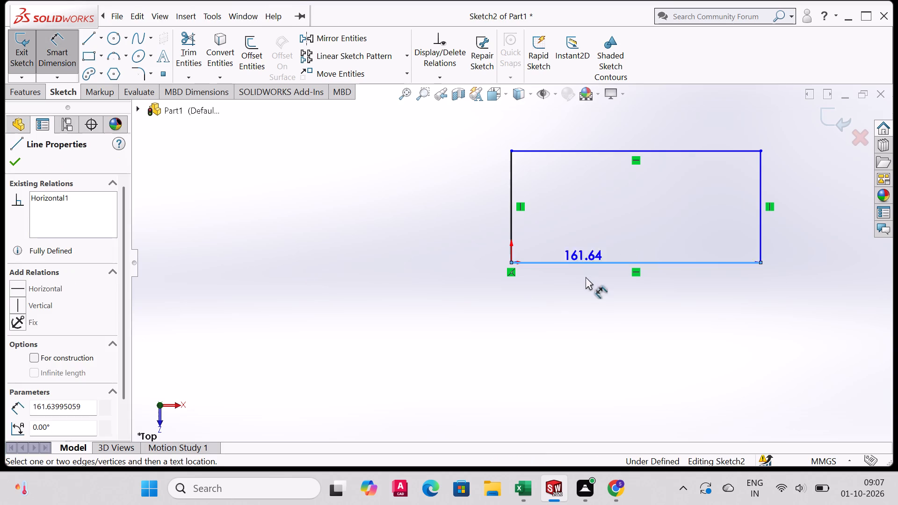
click(626, 312)
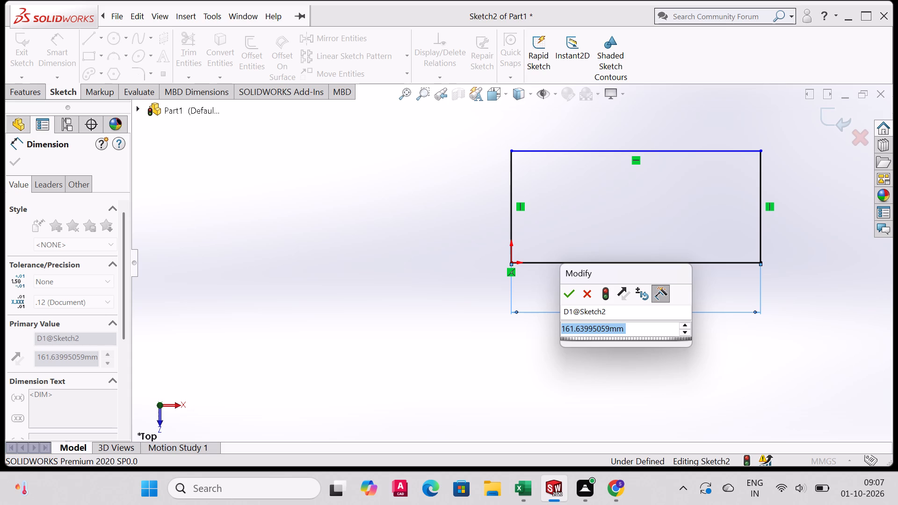
key(5)
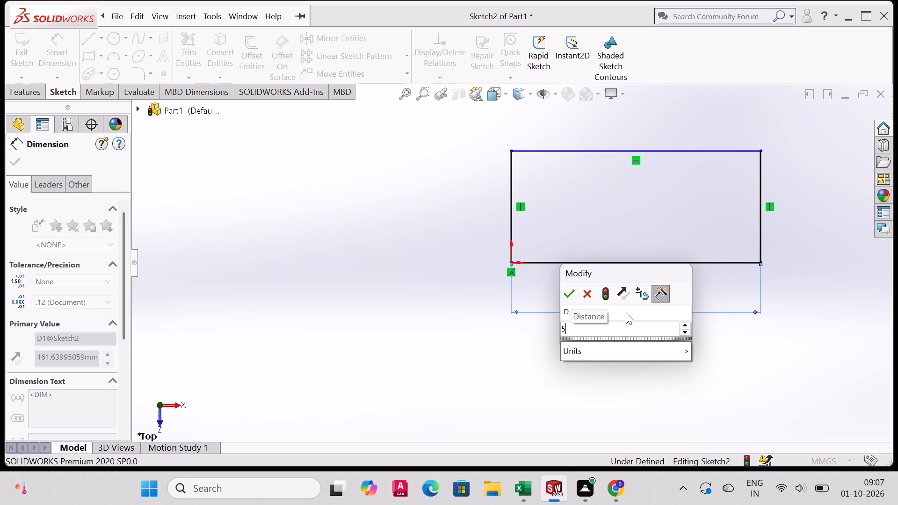
key(0)
key(Return)
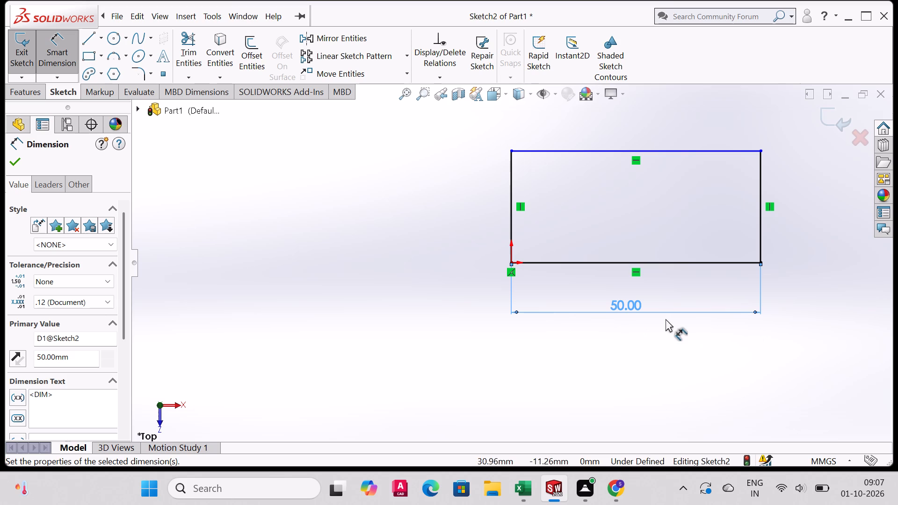
drag(628, 302, 628, 303)
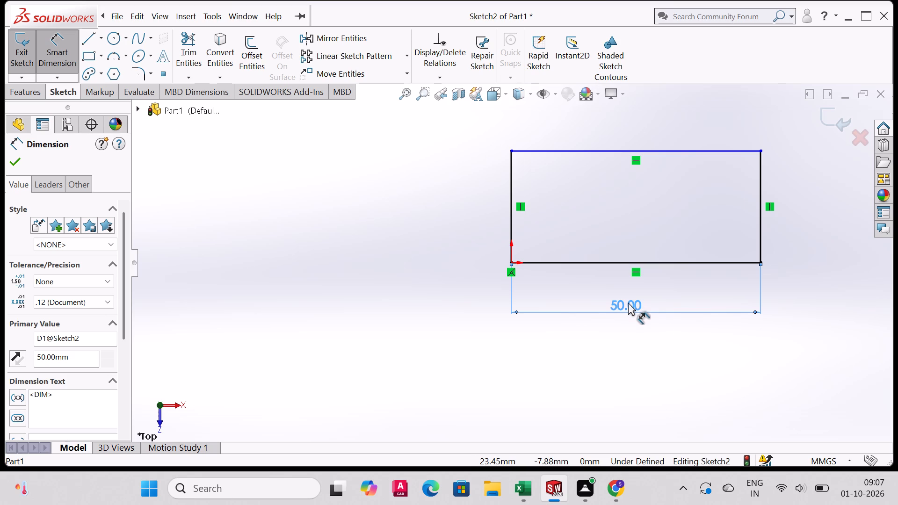
drag(628, 303, 634, 303)
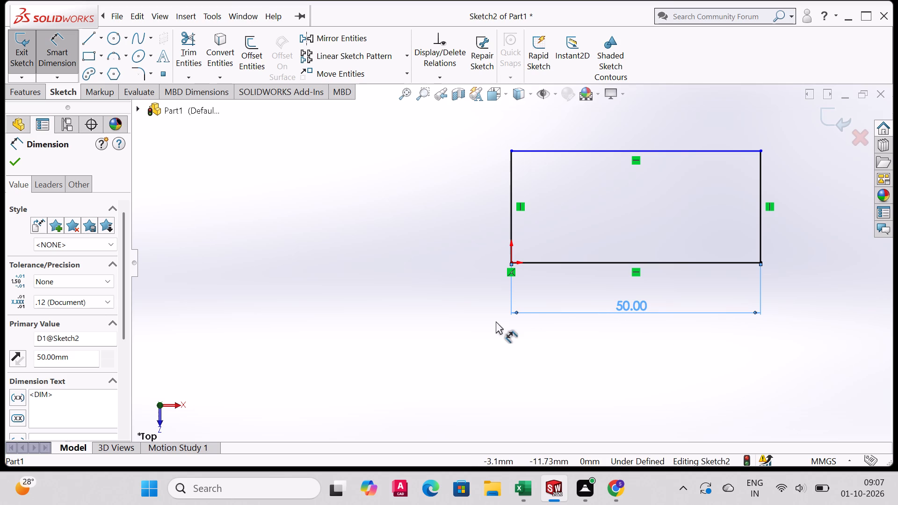
Dimension the rectangle's vertical edge through the origin to 30 mm.
click(509, 184)
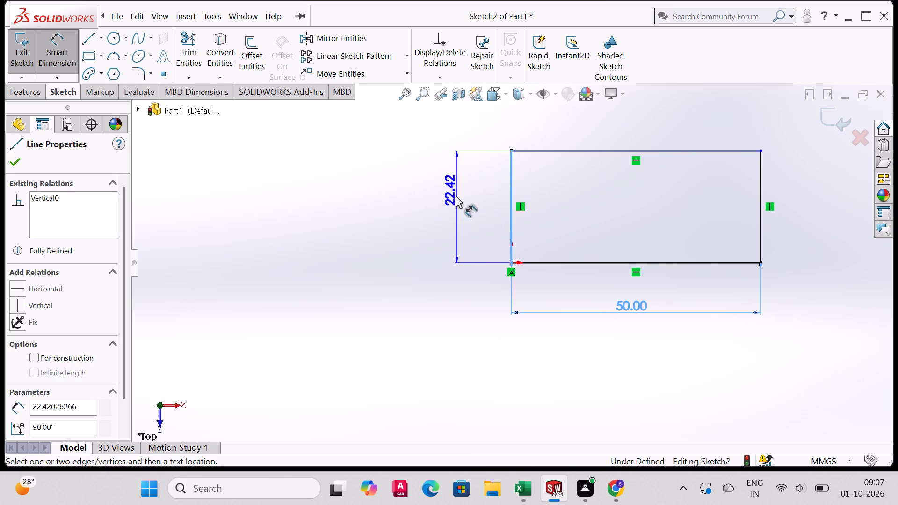
click(454, 202)
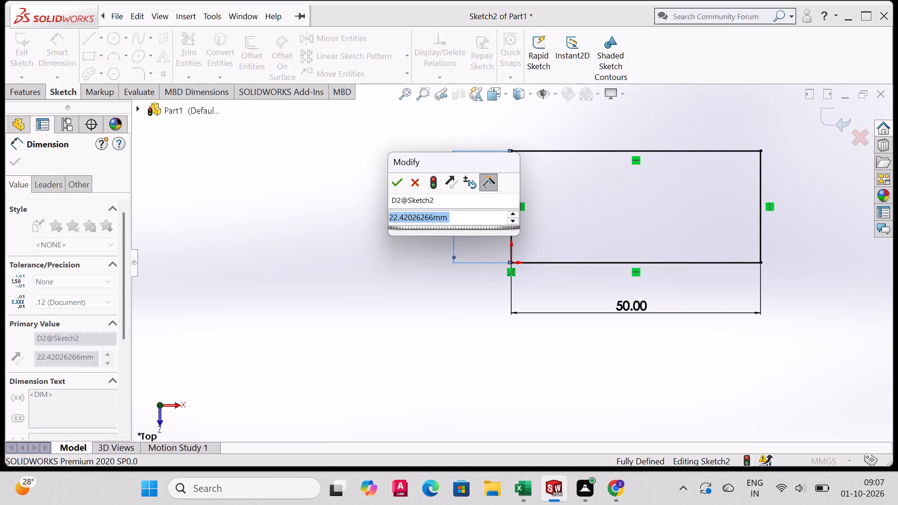
key(3)
key(0)
key(Return)
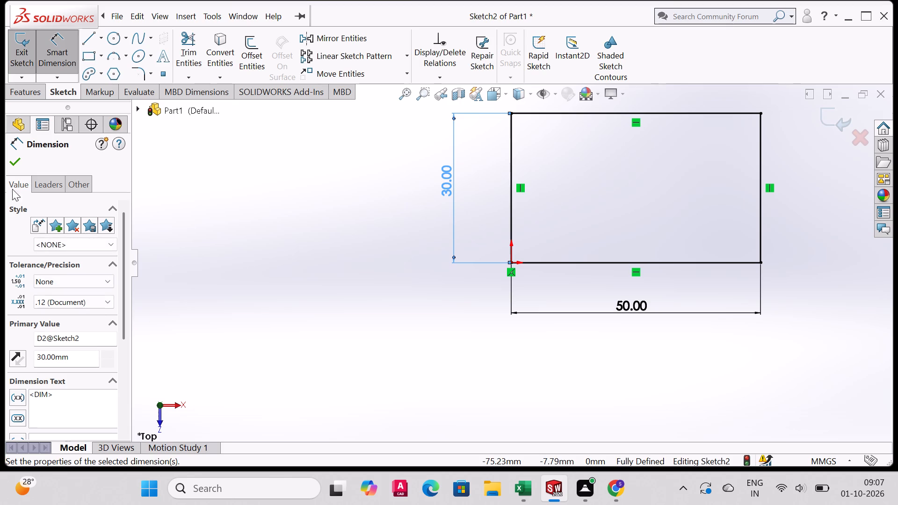
click(17, 158)
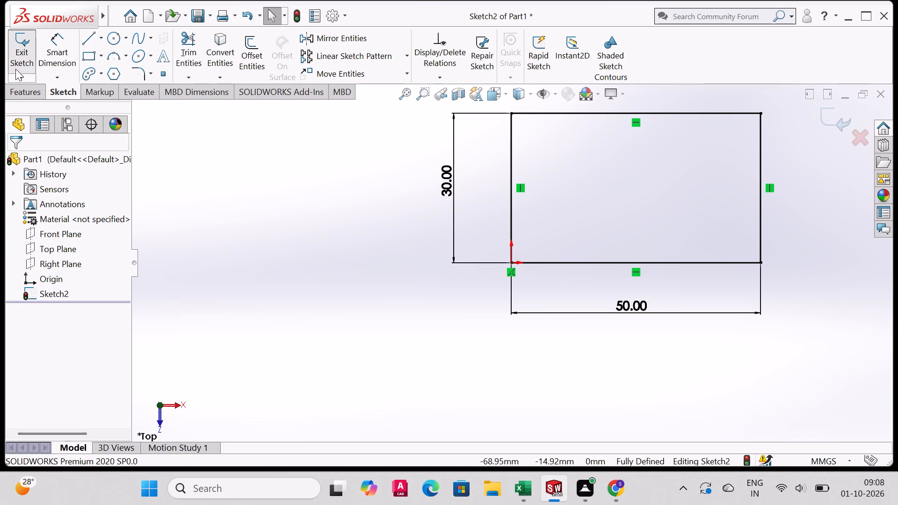
Start an Extruded Boss/Base from the dimensioned rectangle sketch.
click(15, 93)
click(18, 52)
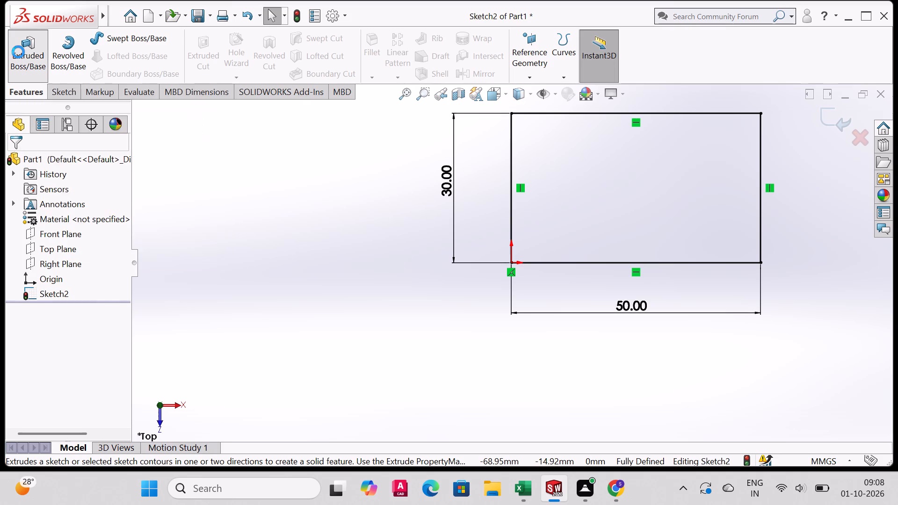
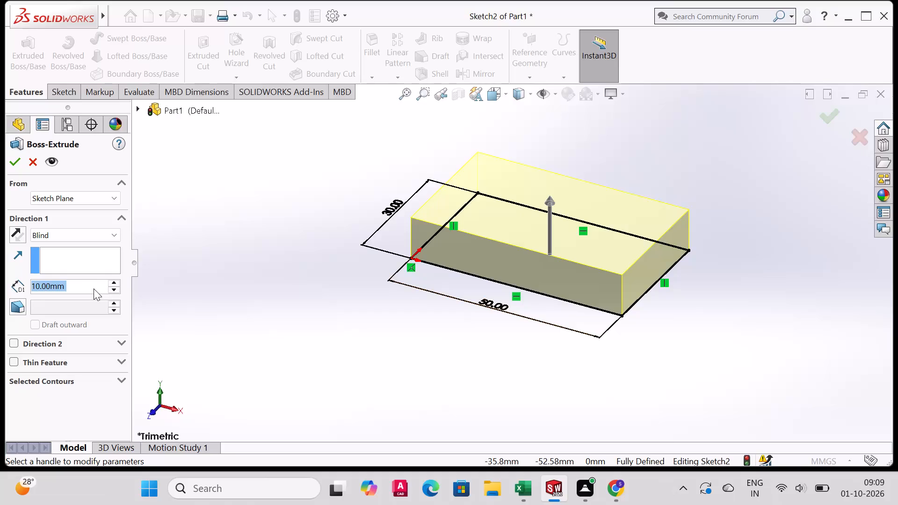
Extrude the 50 by 30 mm rectangle as a solid boss with a blind depth of 25 mm.
key(2)
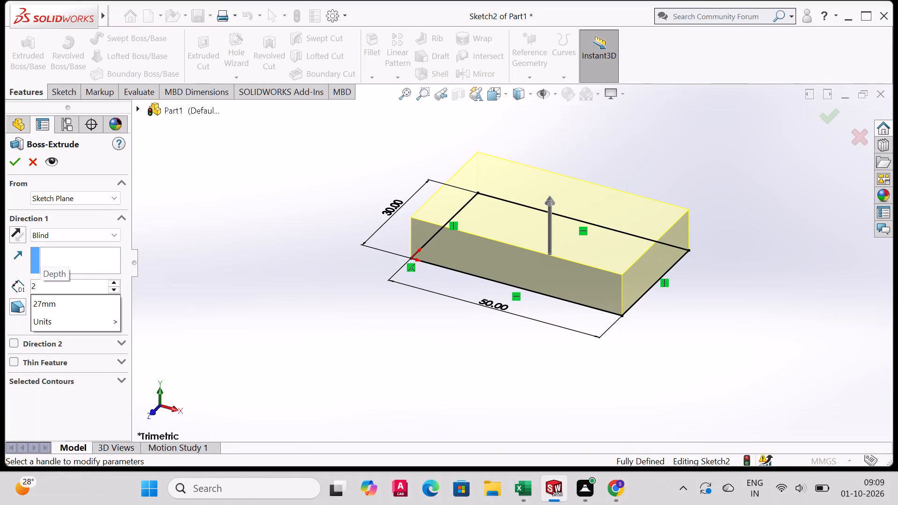
key(5)
key(Return)
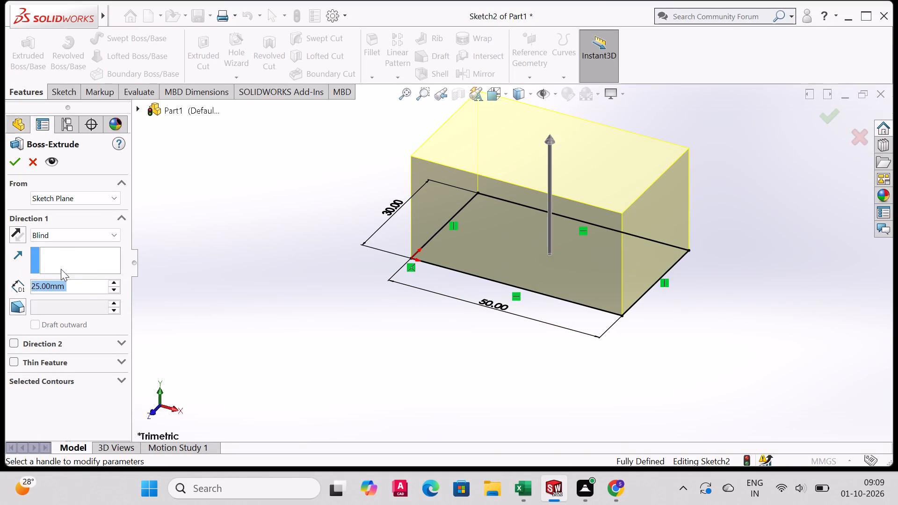
click(8, 165)
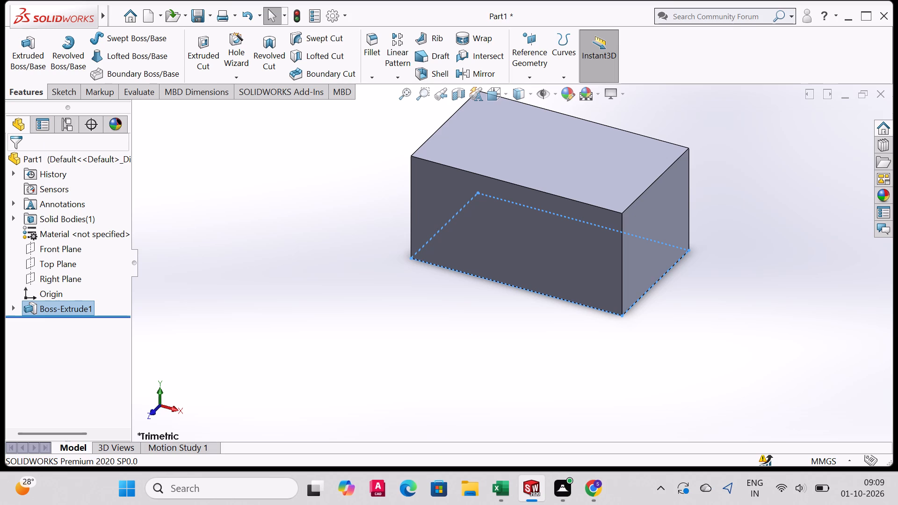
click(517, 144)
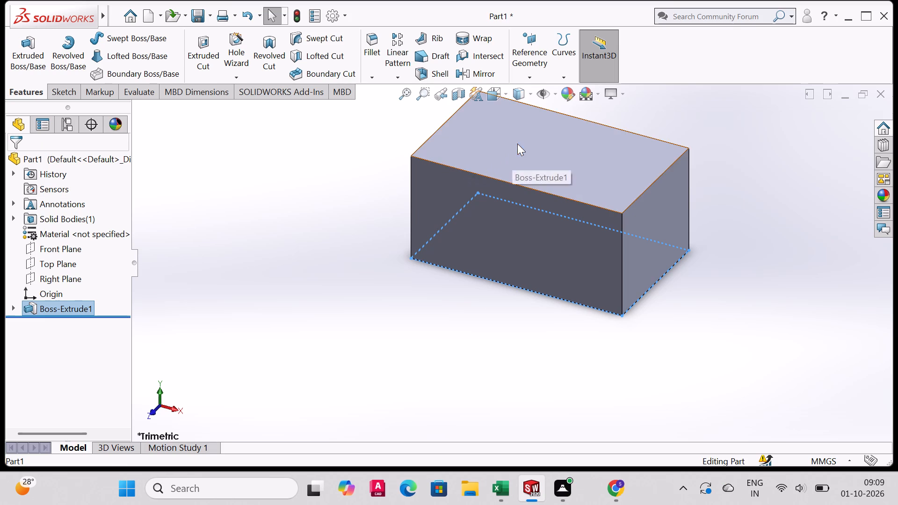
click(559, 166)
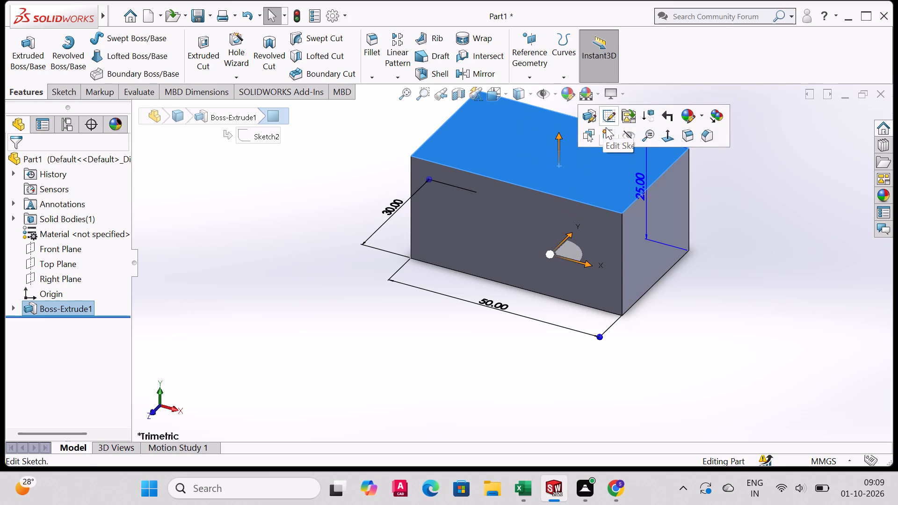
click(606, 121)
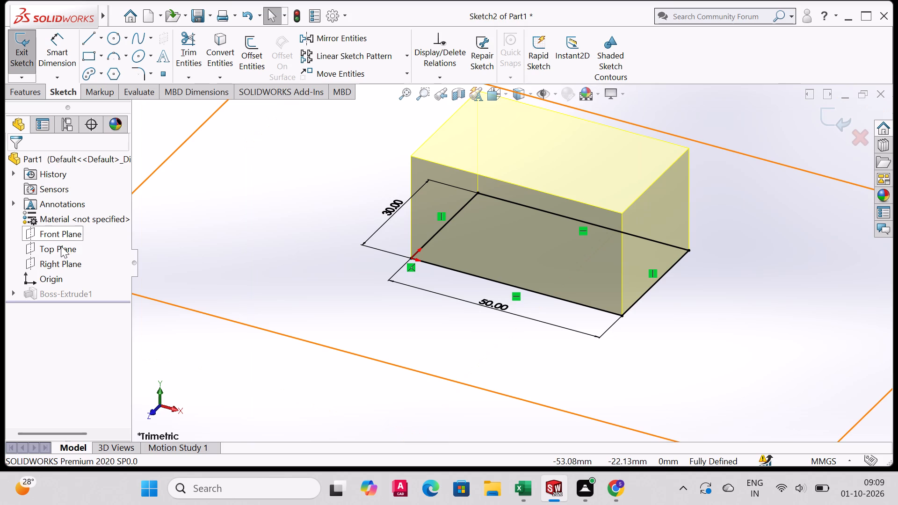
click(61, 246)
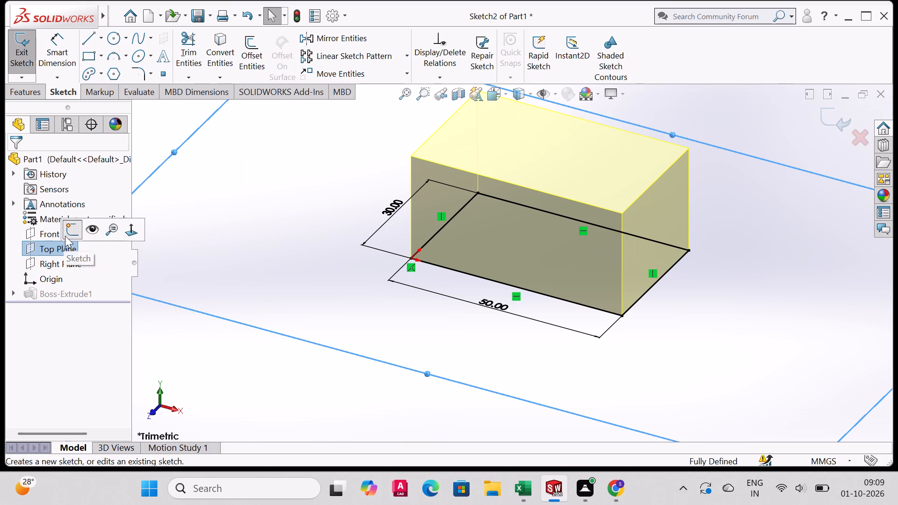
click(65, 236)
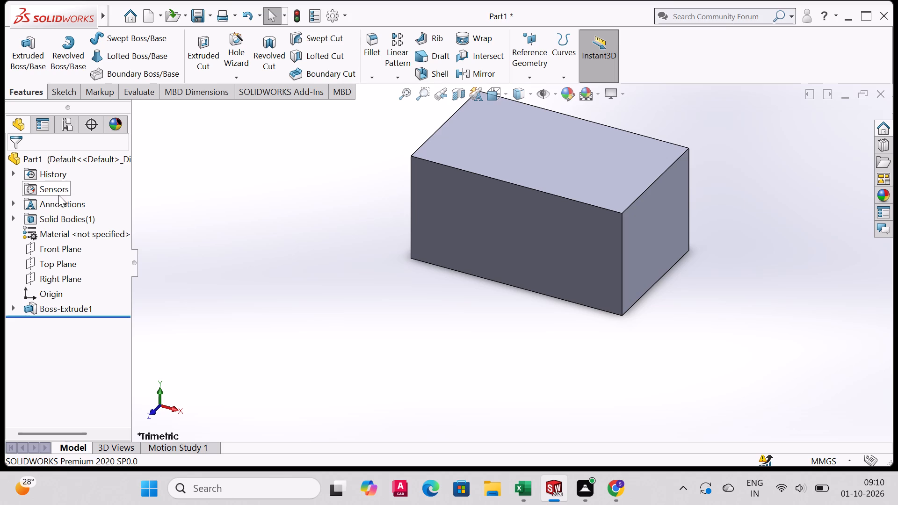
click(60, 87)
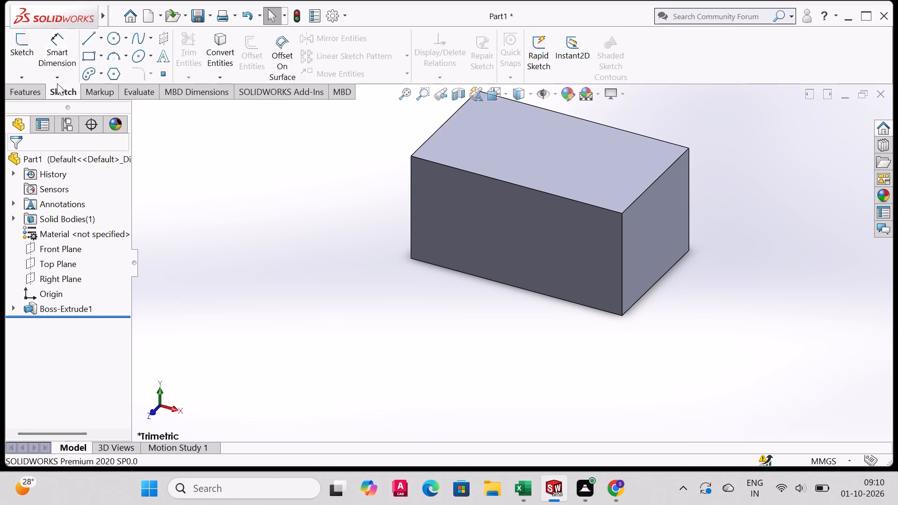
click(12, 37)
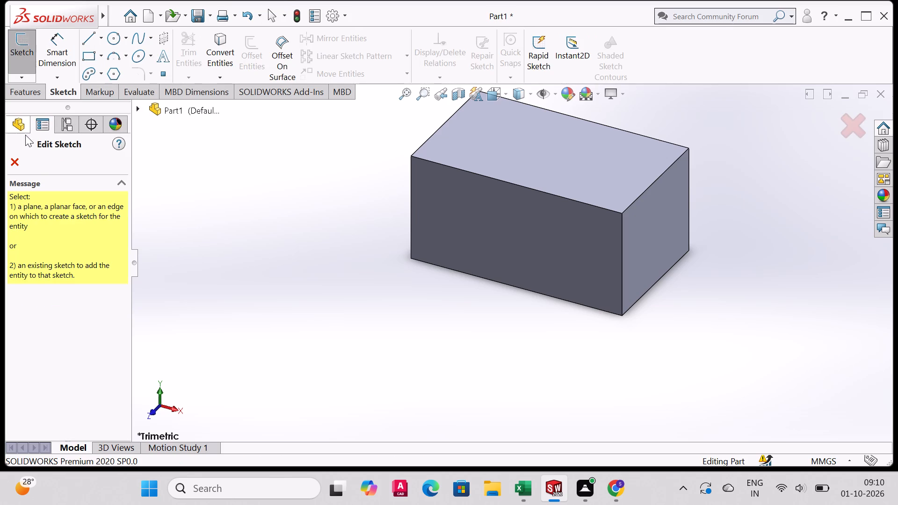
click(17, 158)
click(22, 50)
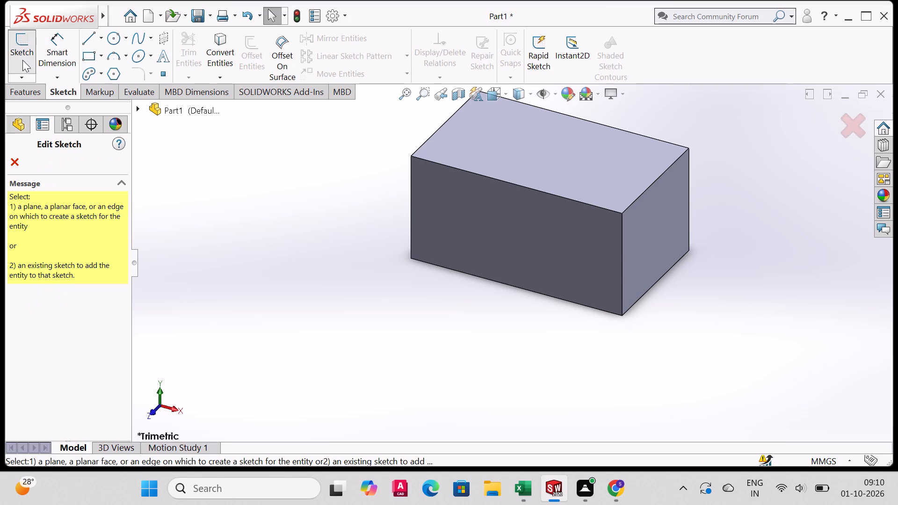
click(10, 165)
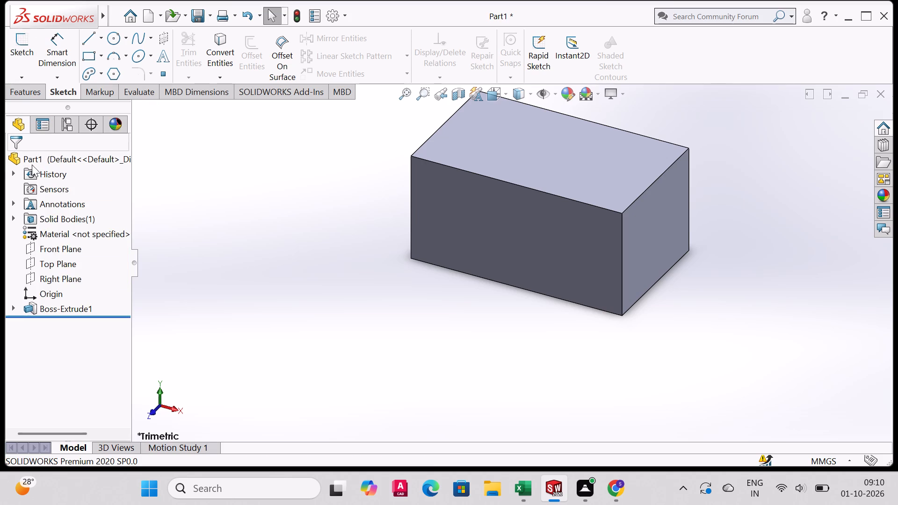
Start a new sketch on the Top Plane.
click(42, 256)
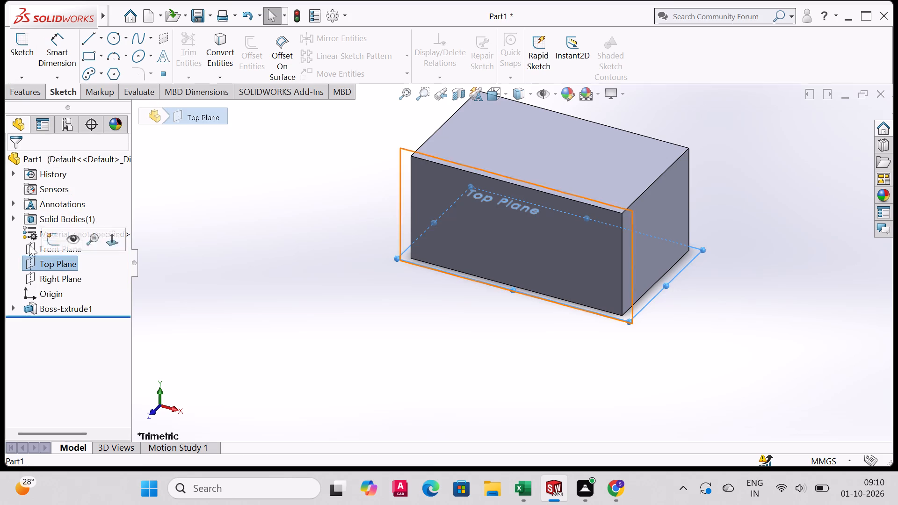
click(23, 45)
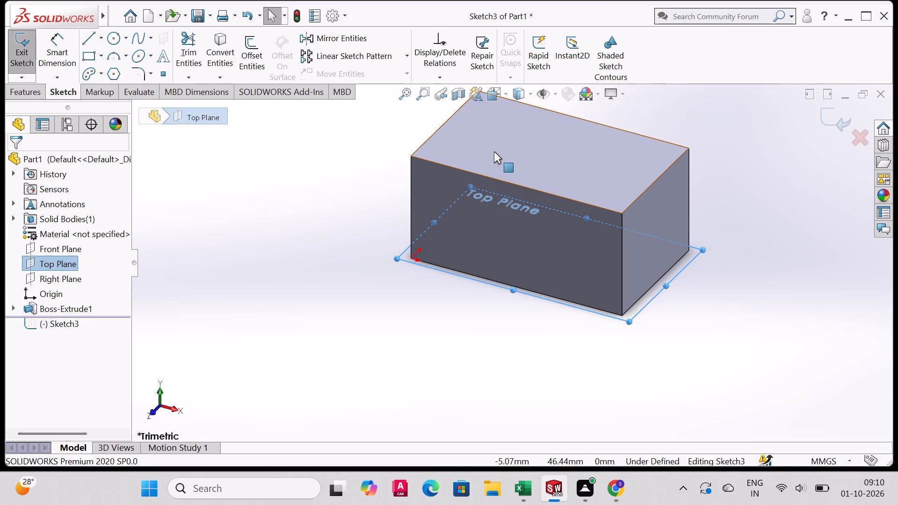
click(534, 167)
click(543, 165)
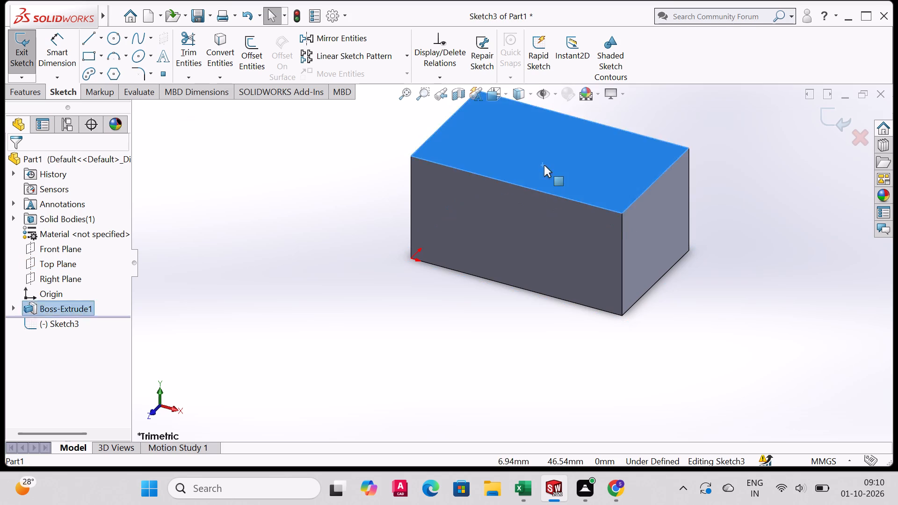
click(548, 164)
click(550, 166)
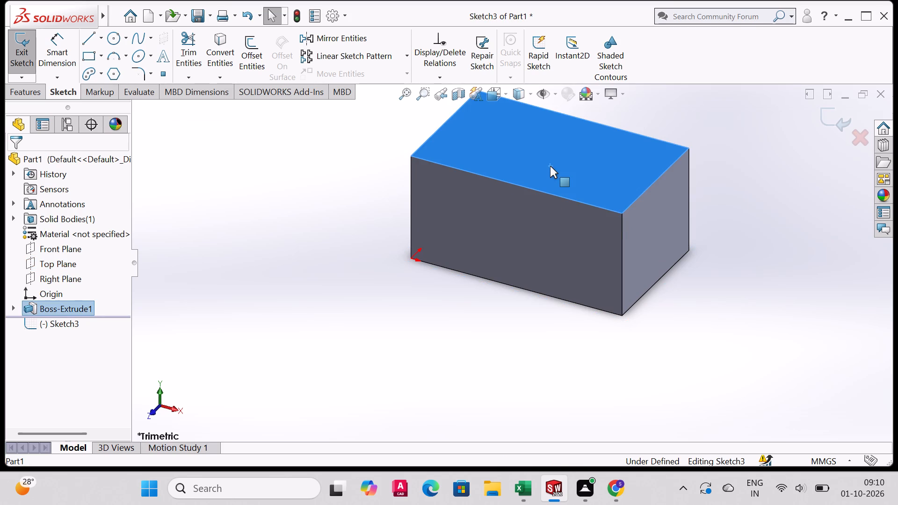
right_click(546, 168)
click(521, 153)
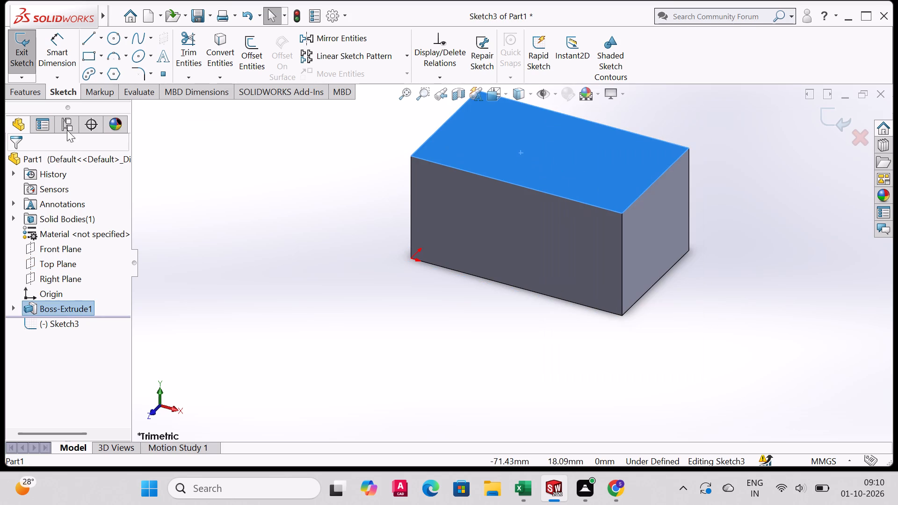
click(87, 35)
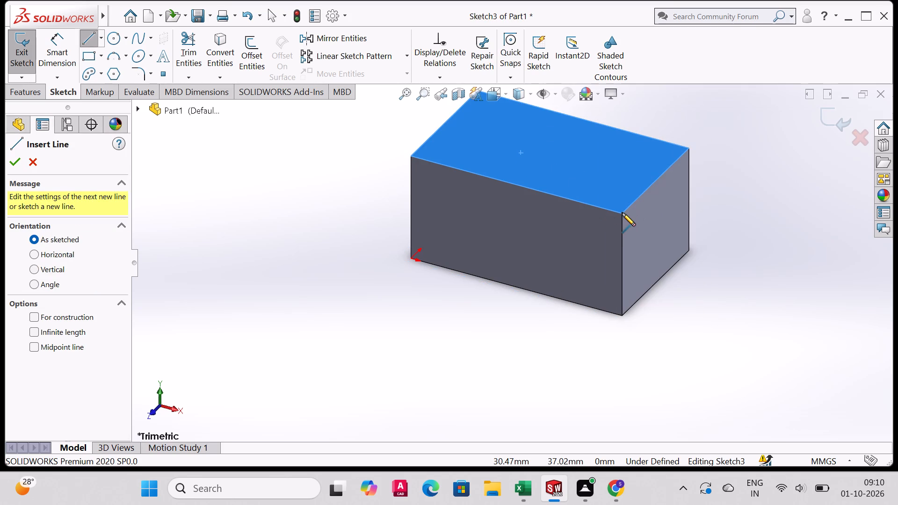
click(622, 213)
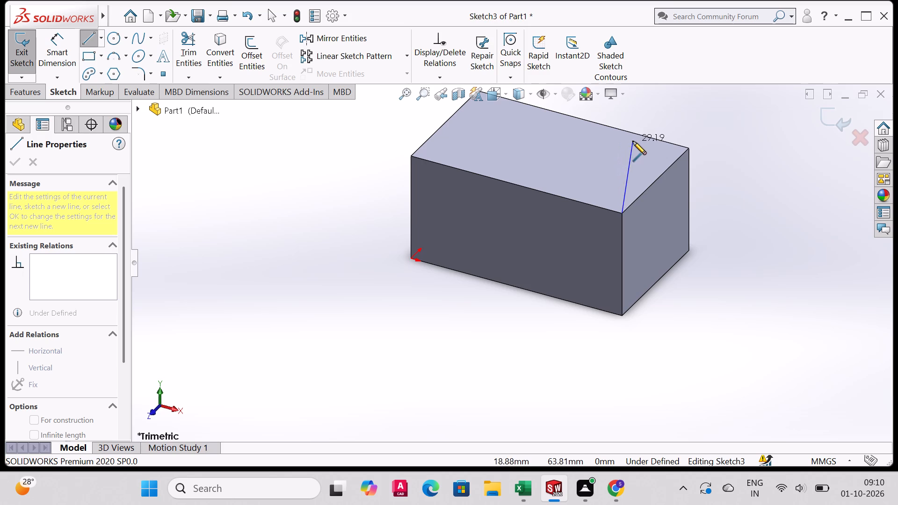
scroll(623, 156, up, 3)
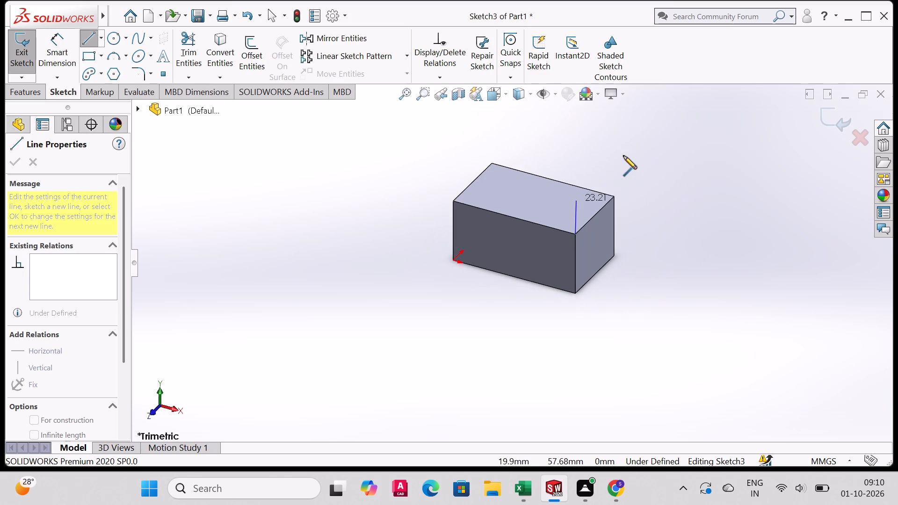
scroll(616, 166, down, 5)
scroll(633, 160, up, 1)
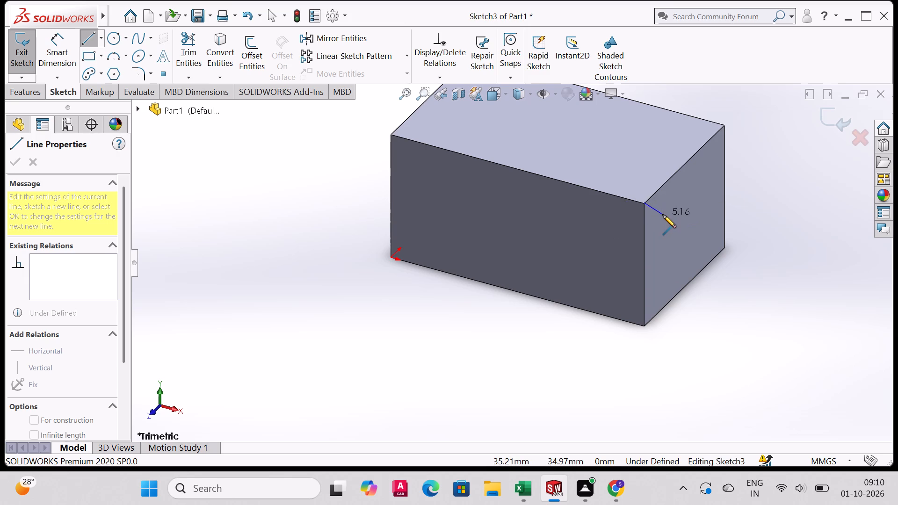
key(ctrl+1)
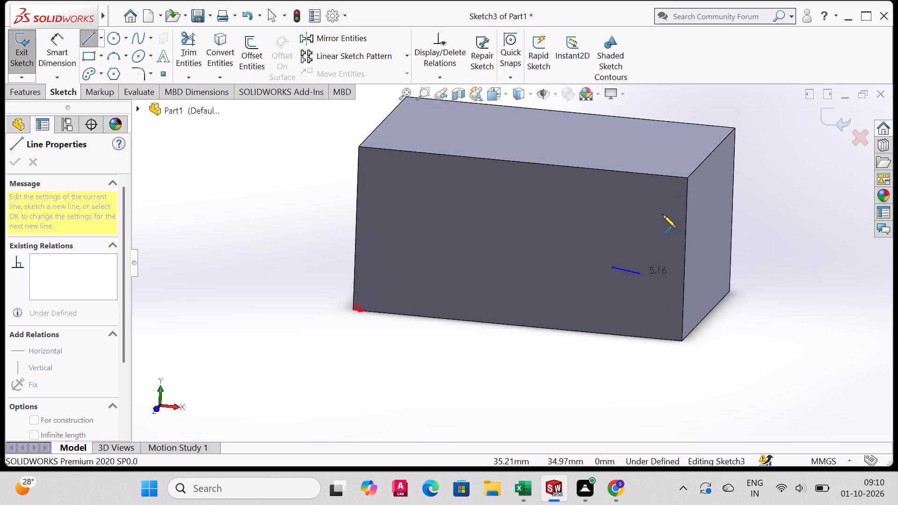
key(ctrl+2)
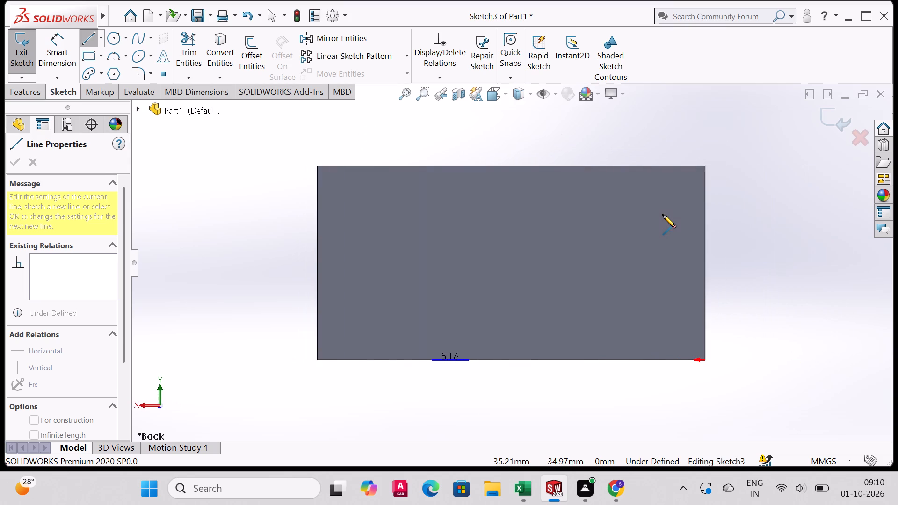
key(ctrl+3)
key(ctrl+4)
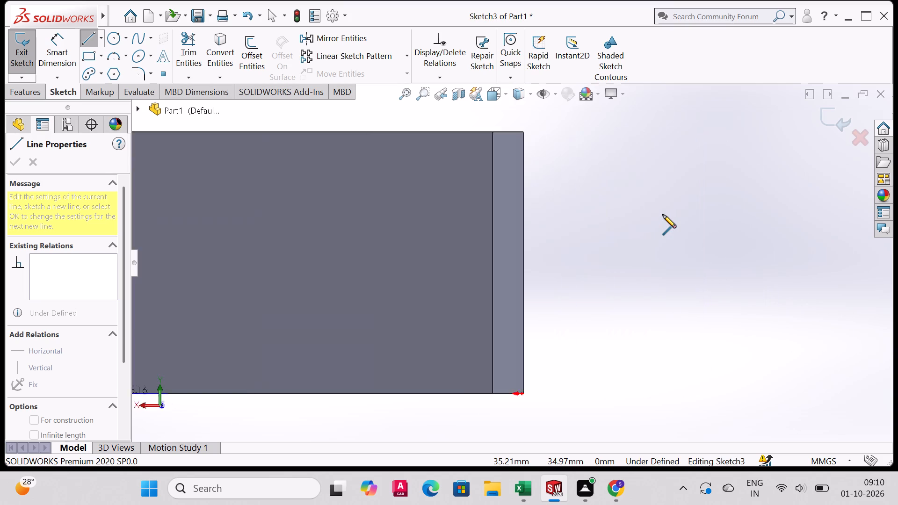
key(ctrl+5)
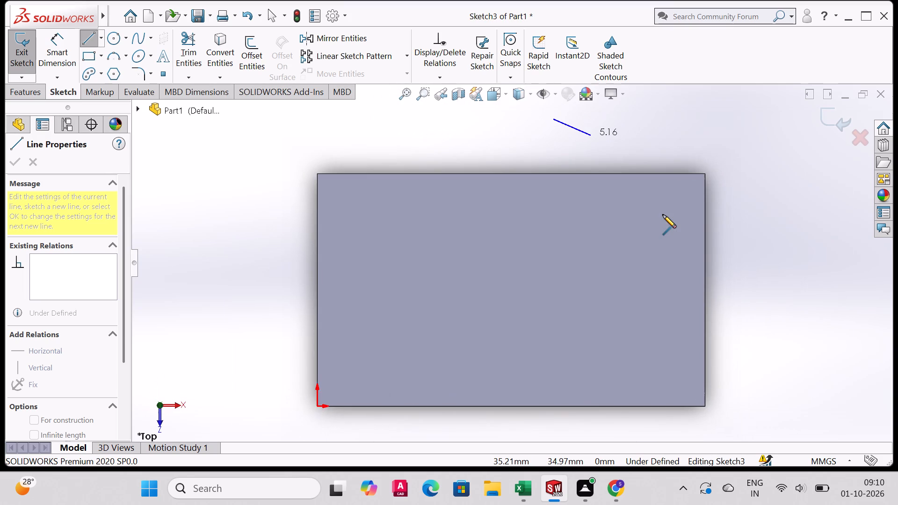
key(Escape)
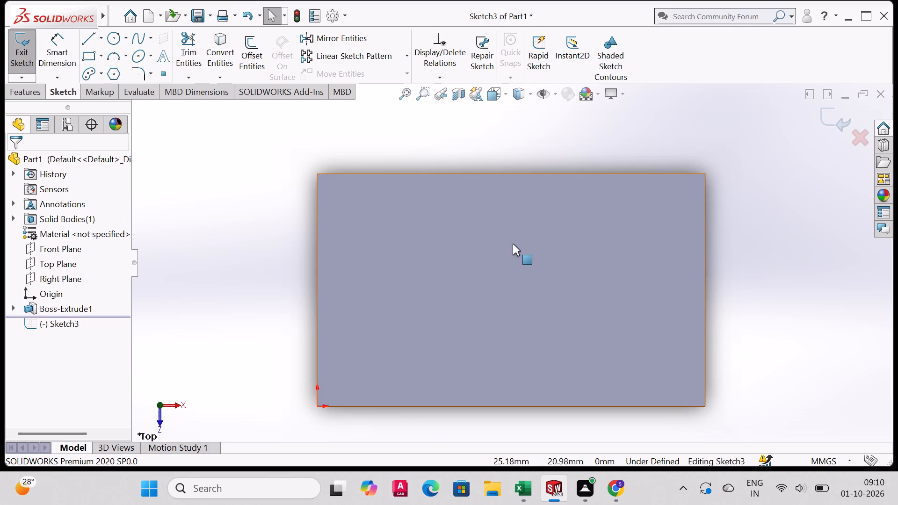
In top view, sketch connected lines from the block's upper-left corner: about 9 mm up, 15 right, 5 down, 21 right and 5 mm up.
scroll(503, 243, down, 1)
scroll(503, 243, up, 3)
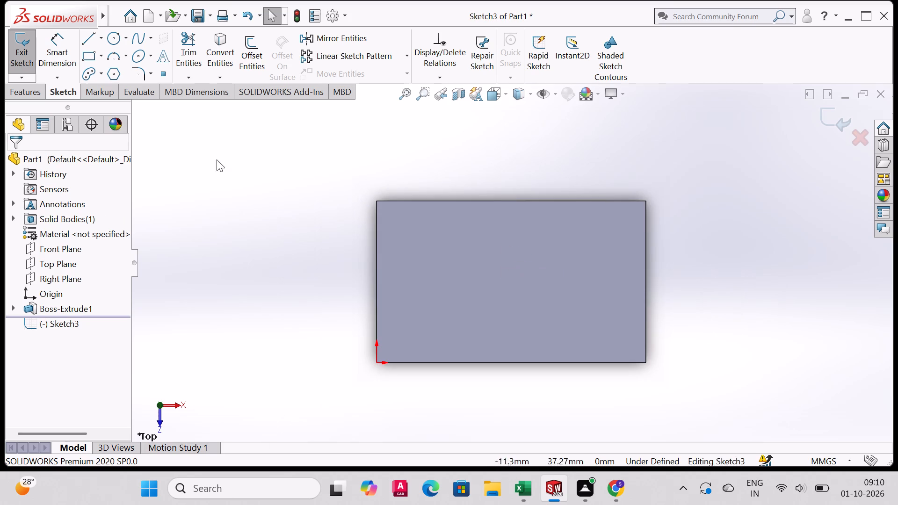
click(90, 43)
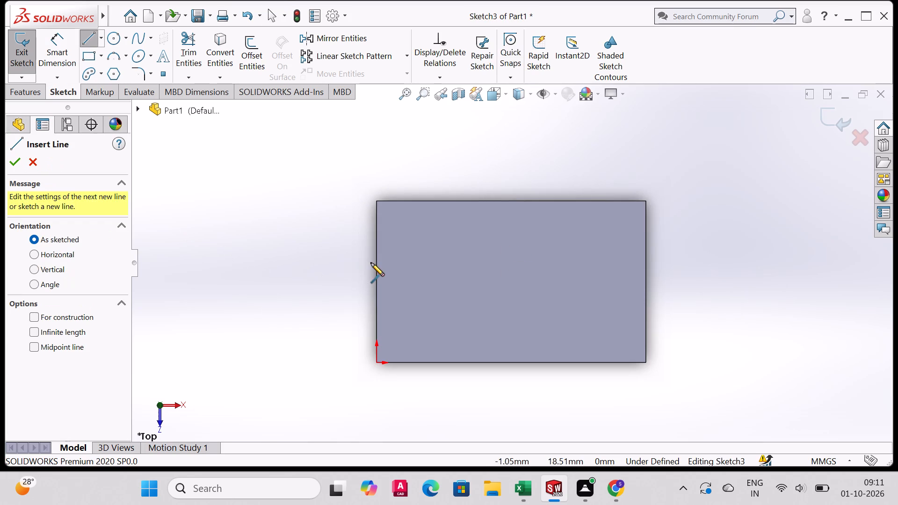
click(378, 202)
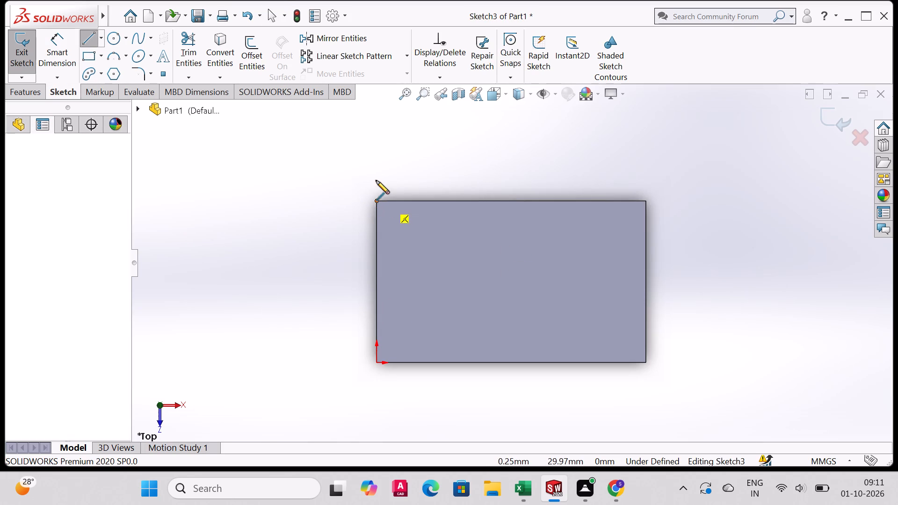
click(375, 154)
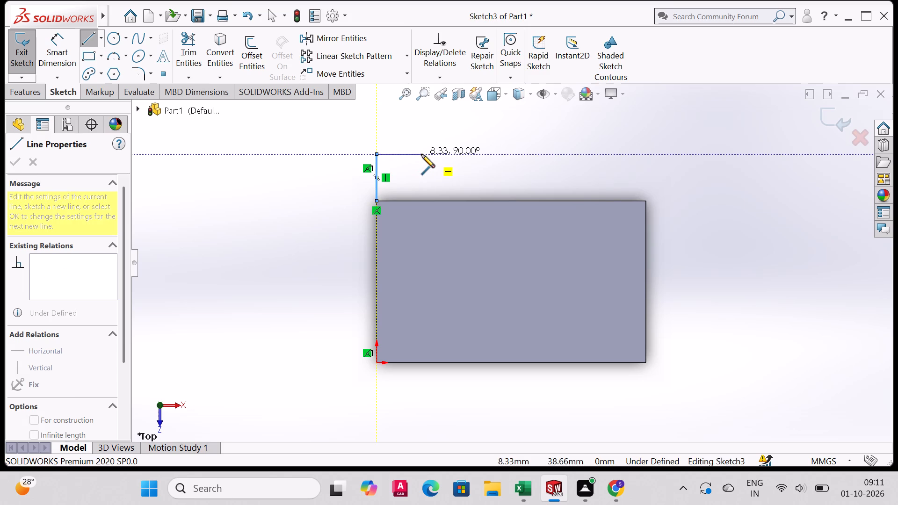
click(458, 153)
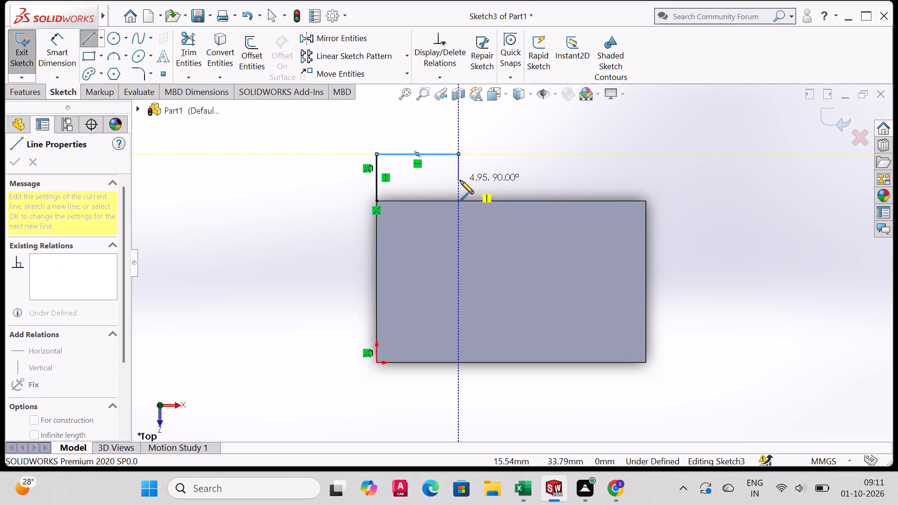
click(460, 180)
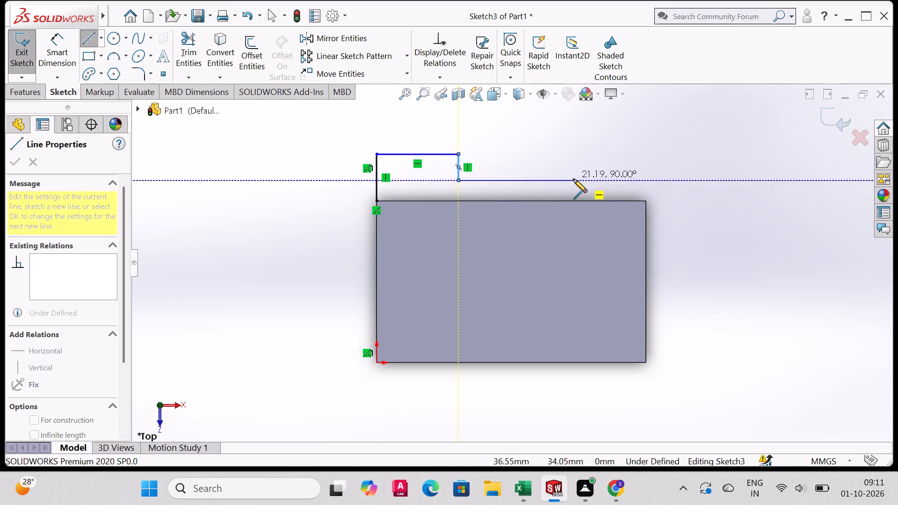
click(573, 179)
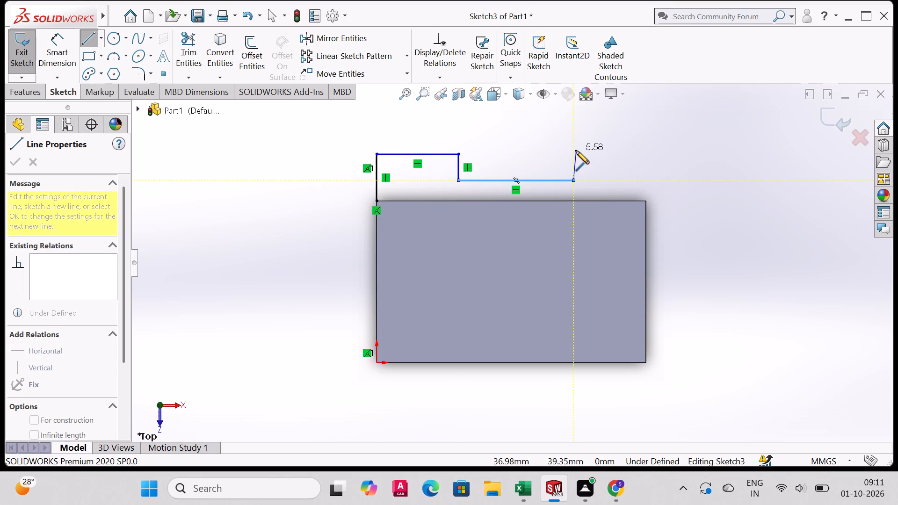
click(573, 154)
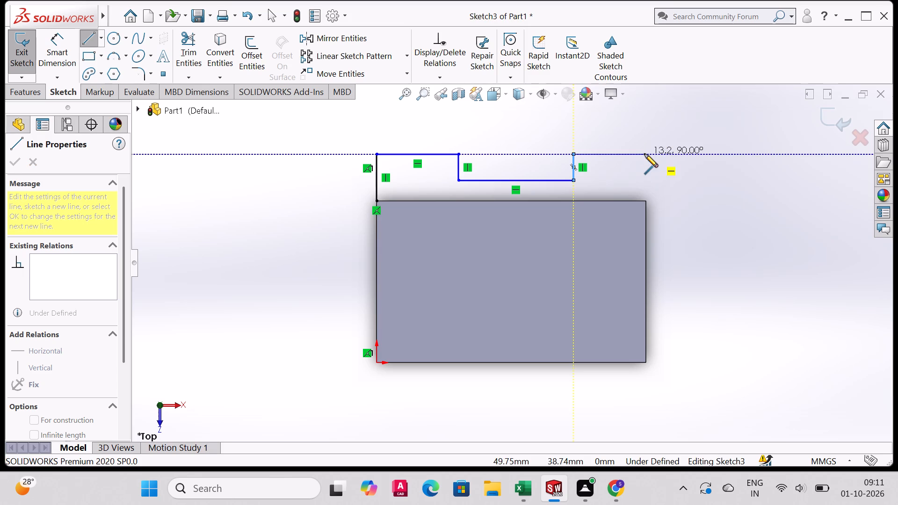
right_click(642, 153)
click(661, 159)
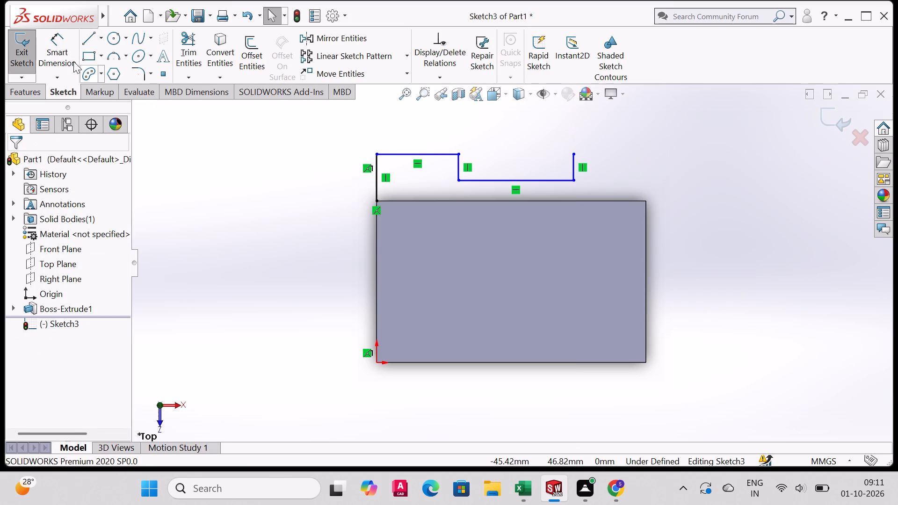
Sketch lines from the block's upper-right corner, about 9 mm up and 13 mm left, joining the open end of the stepped profile.
click(80, 36)
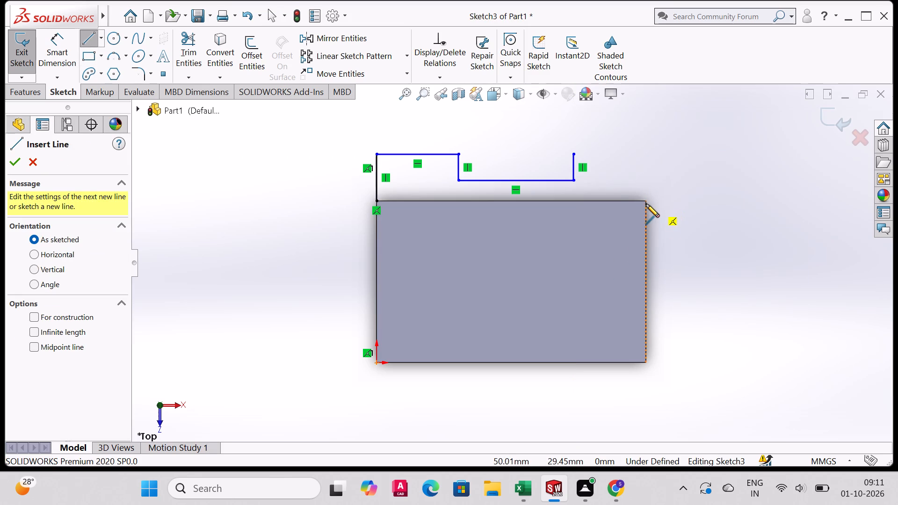
click(646, 202)
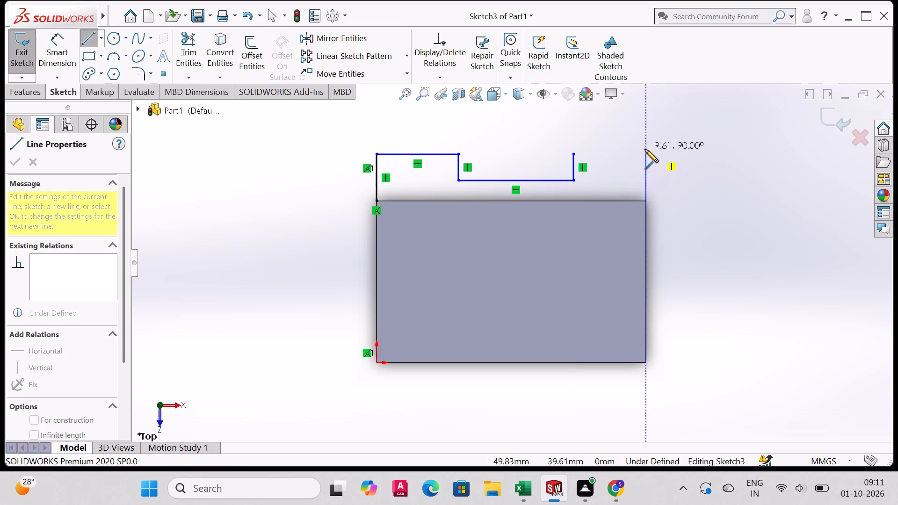
click(645, 155)
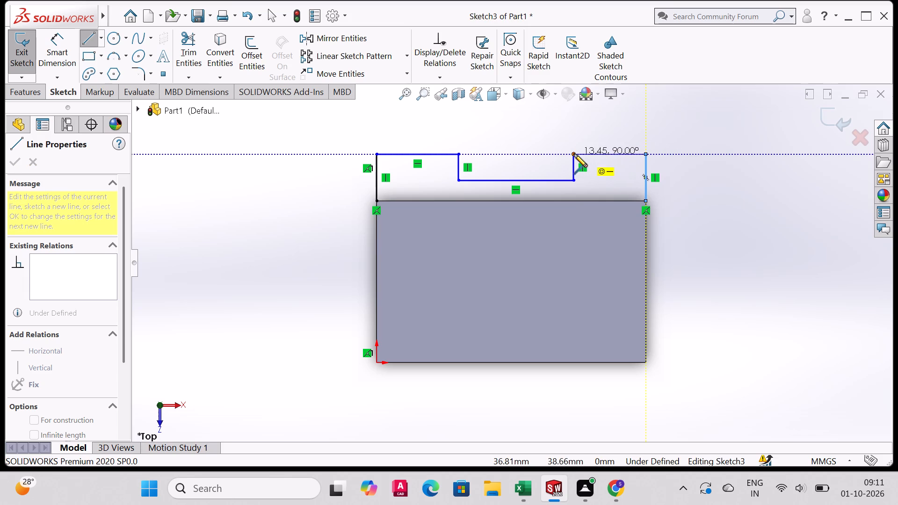
click(574, 154)
right_click(574, 154)
click(627, 162)
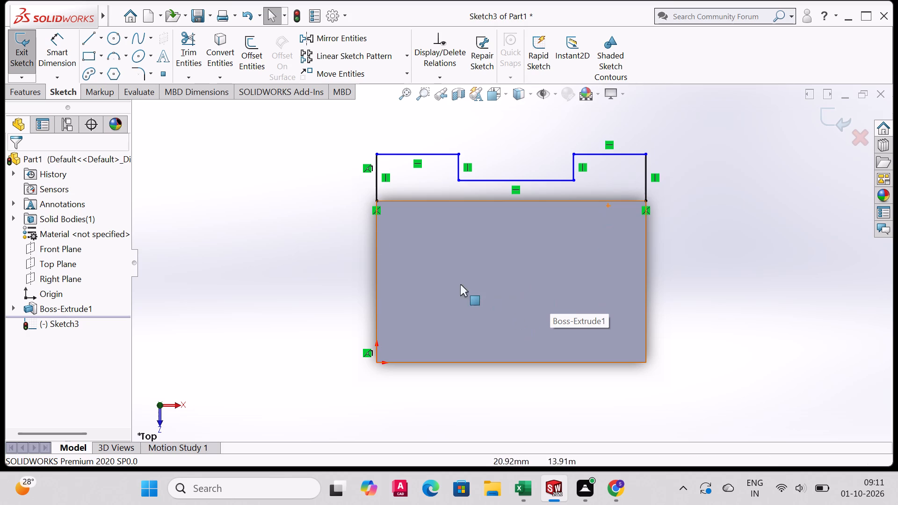
Close the profile with lines along the block's left, bottom and right edges, 30, 50 and 30 mm long.
click(57, 51)
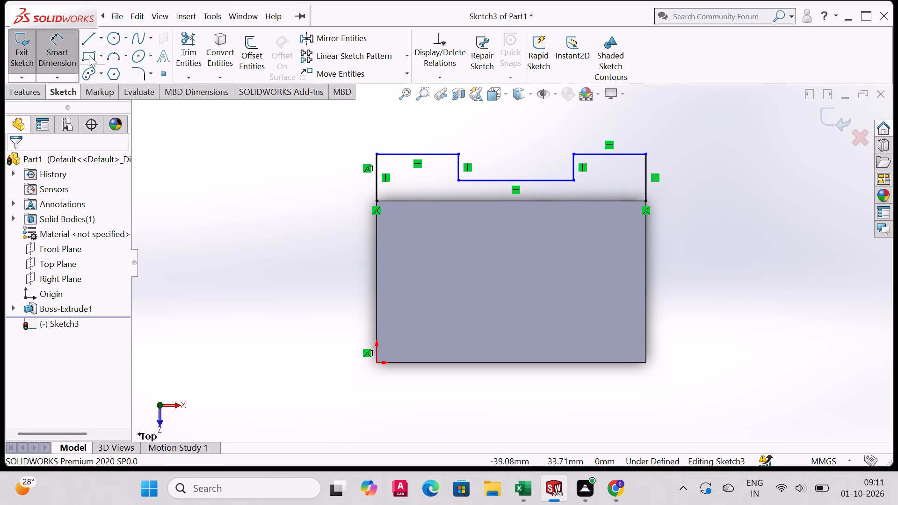
click(87, 43)
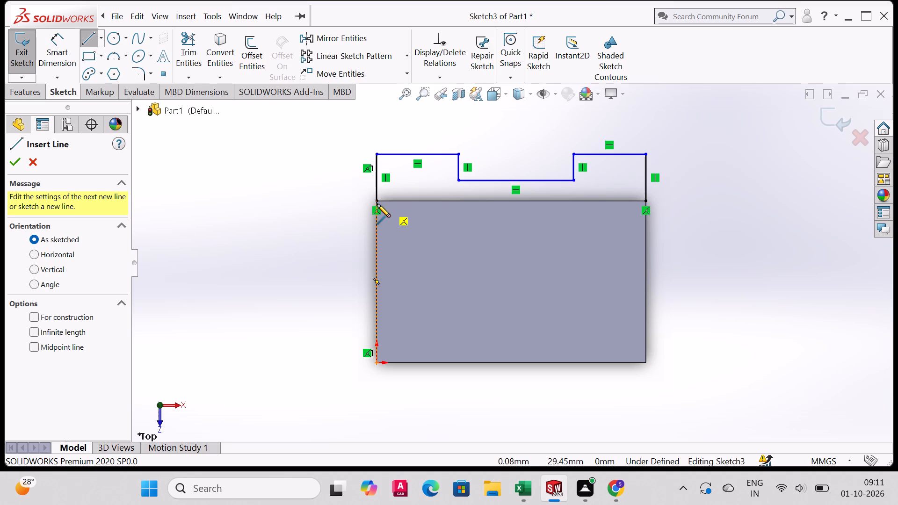
click(377, 202)
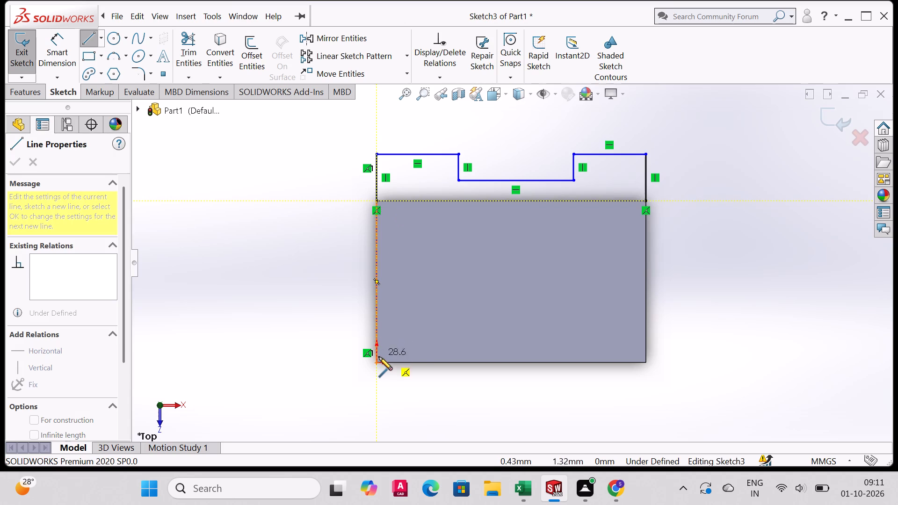
click(377, 363)
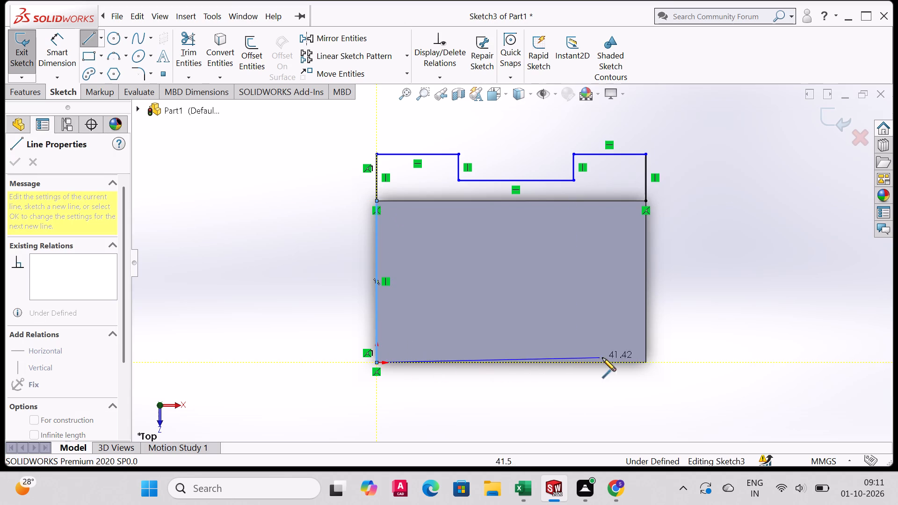
click(645, 362)
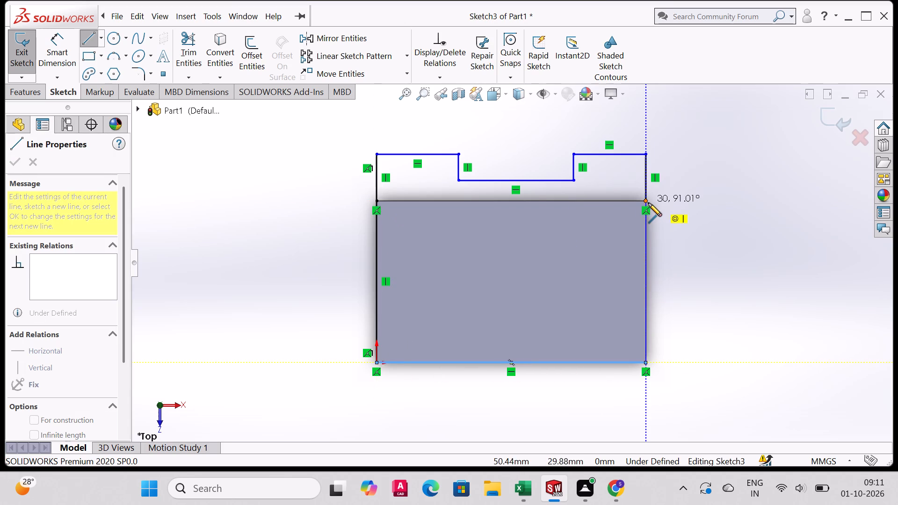
click(645, 200)
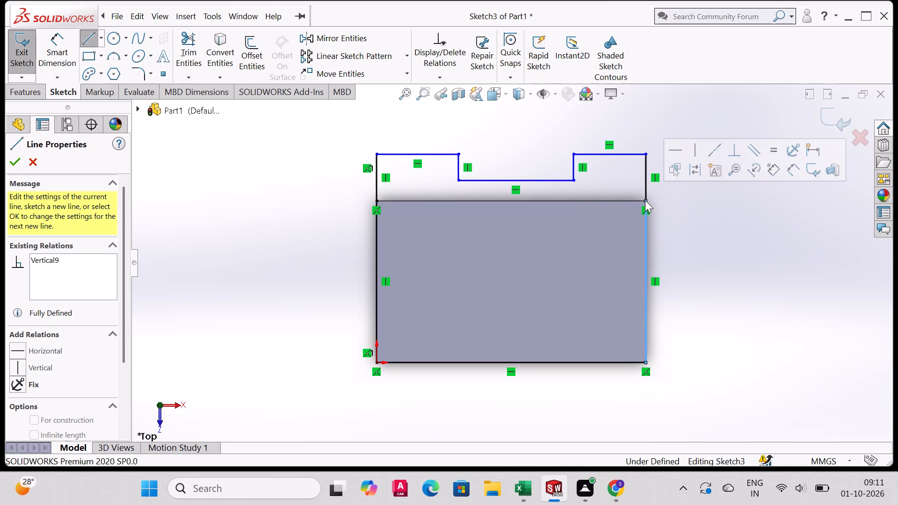
right_click(645, 200)
click(673, 209)
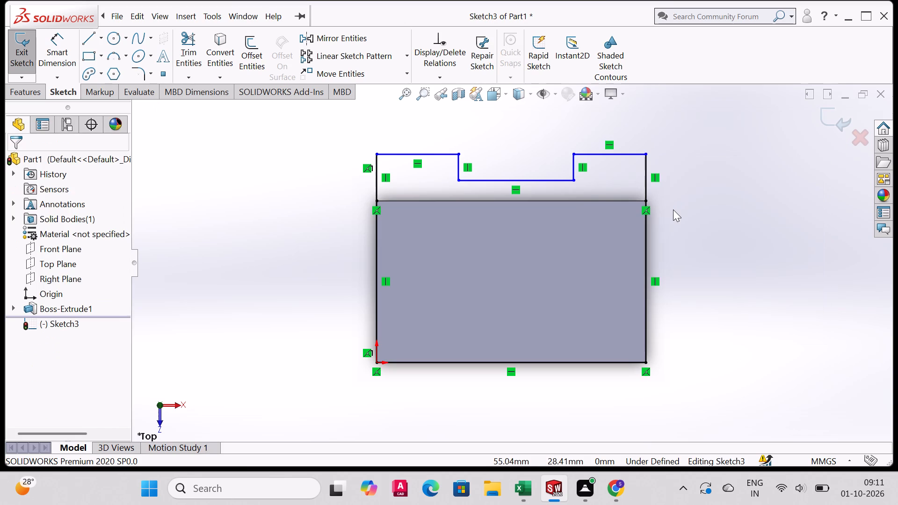
Dimension the profile's left vertical line above the block as 10 mm.
click(51, 39)
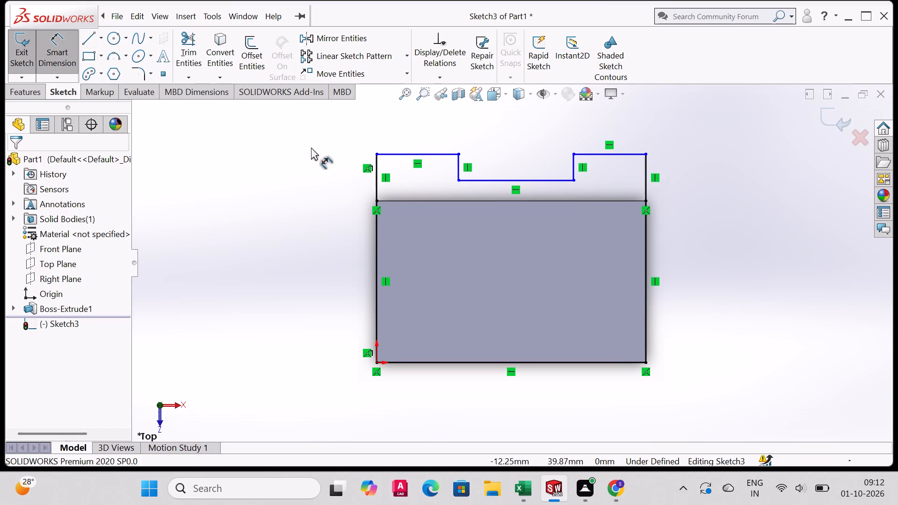
click(376, 170)
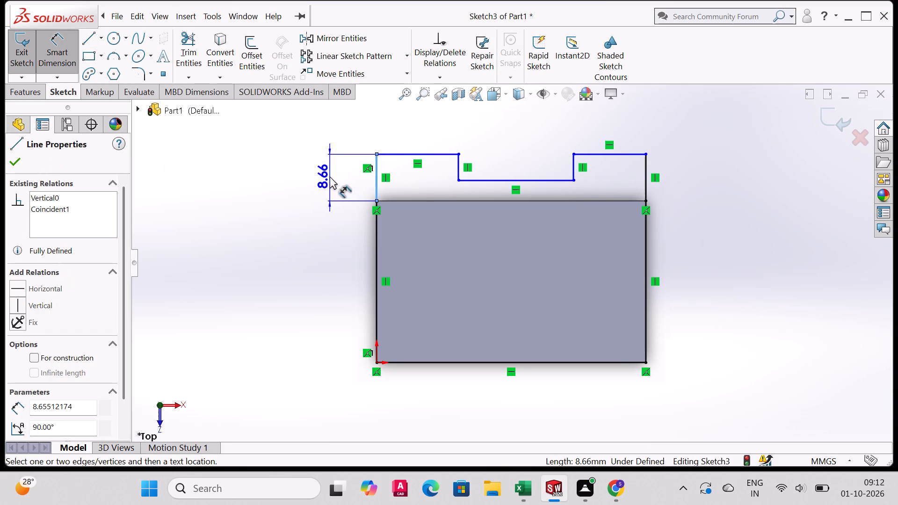
click(330, 177)
text(10)
key(Return)
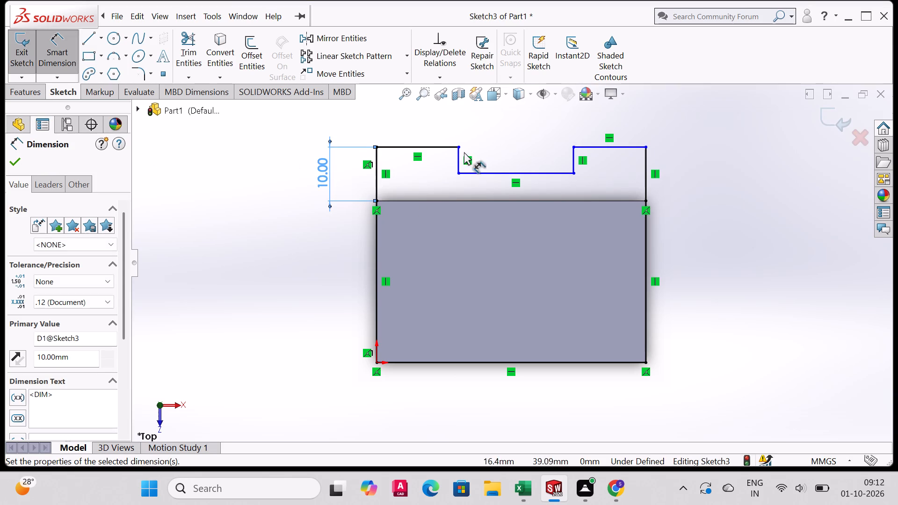
Dimension the distance between the notch's bottom line and the block's upper edge as 5 mm.
click(492, 174)
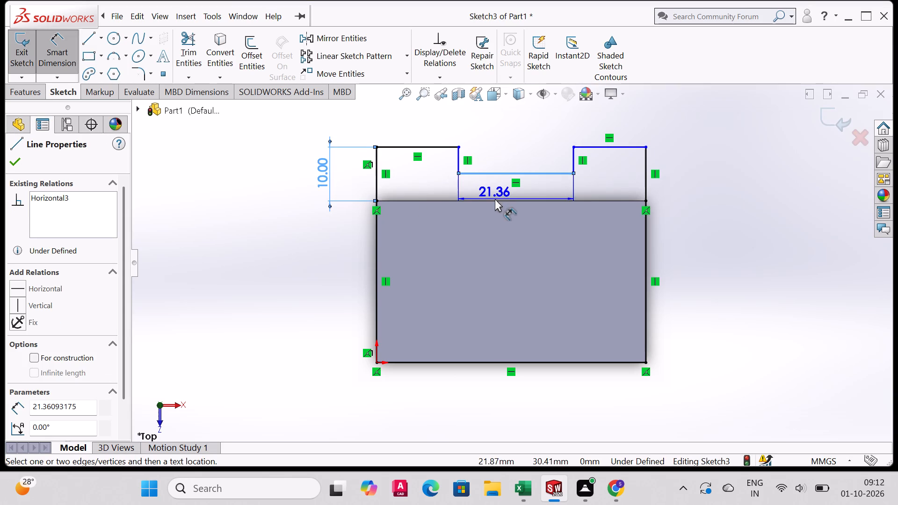
click(499, 200)
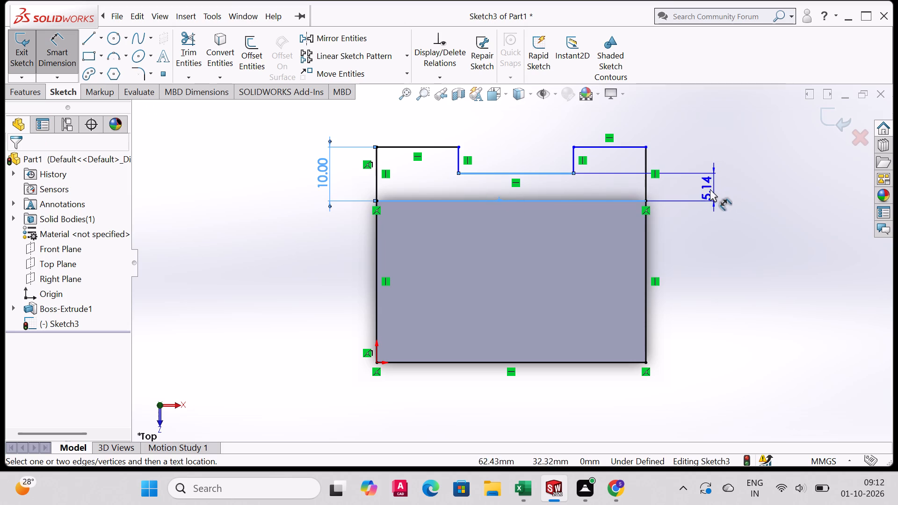
click(703, 187)
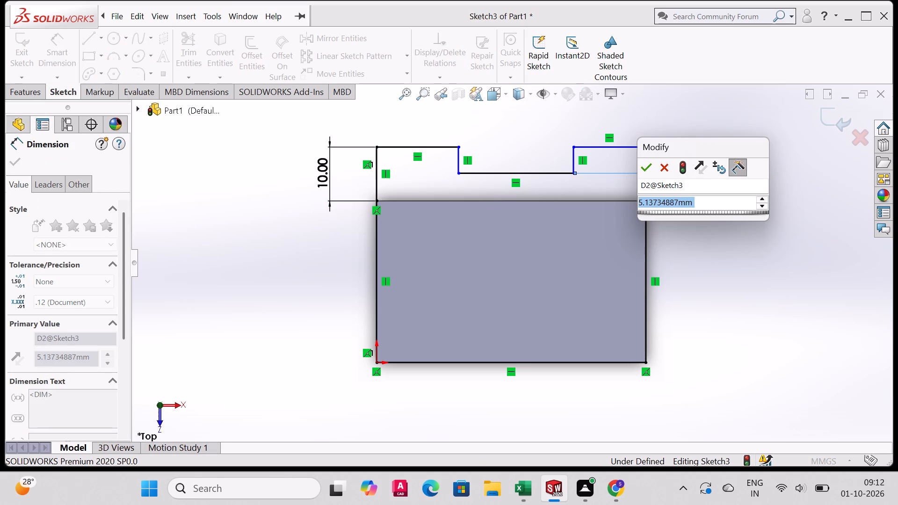
key(5)
key(Return)
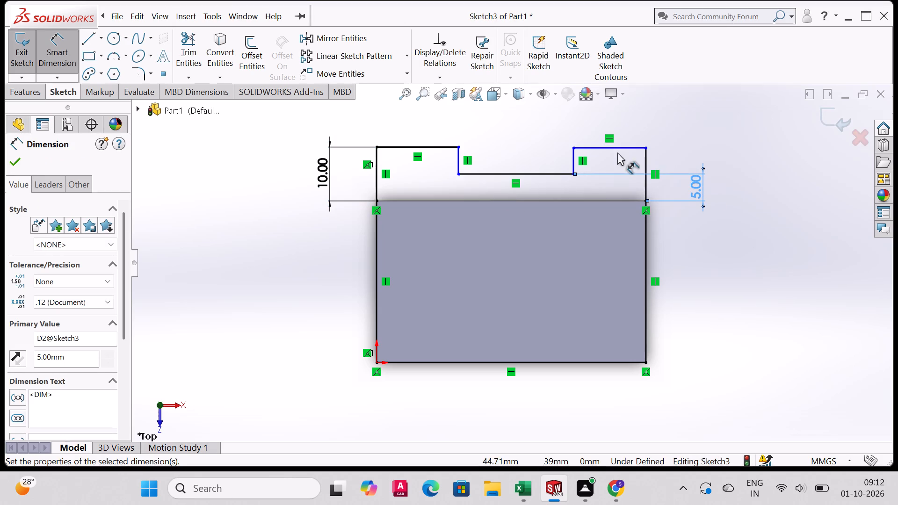
Dimension the profile's right vertical line above the block as 10 mm.
click(646, 159)
click(726, 173)
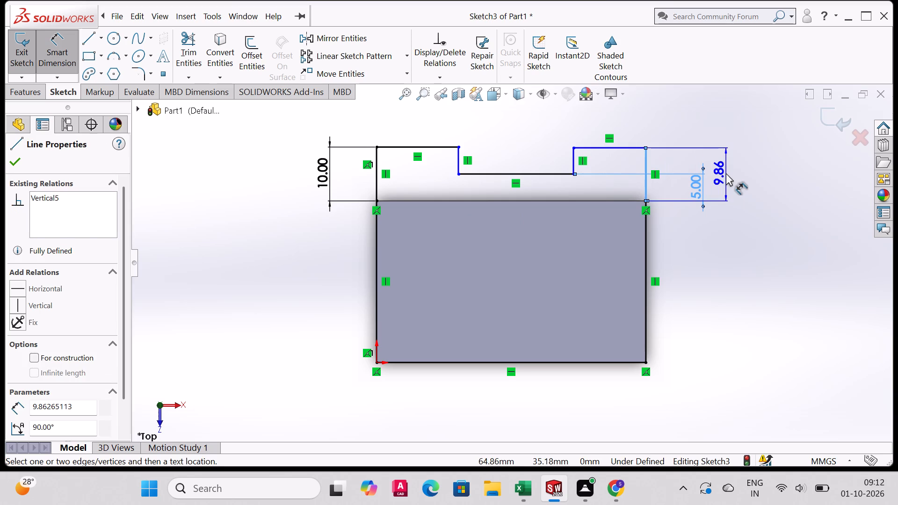
text(10)
key(Return)
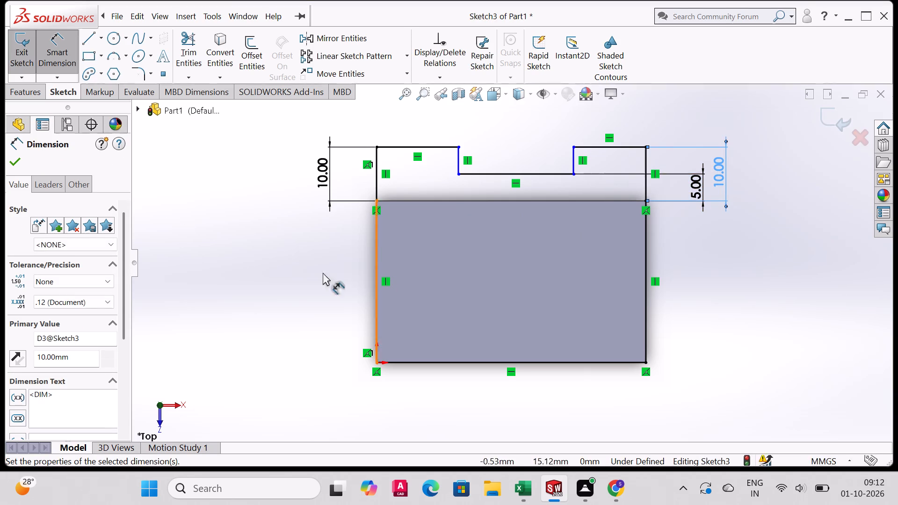
click(19, 166)
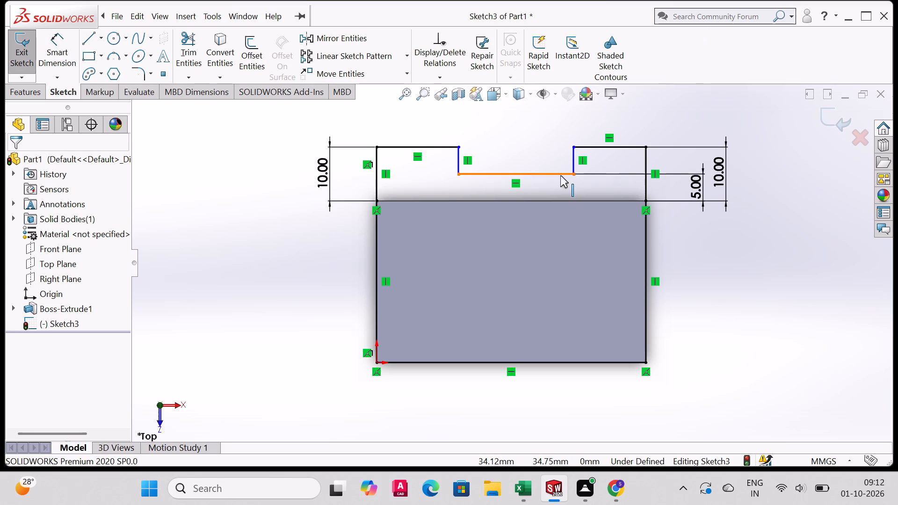
Add driven length dimensions to the right and left vertical sides of the notch.
click(571, 160)
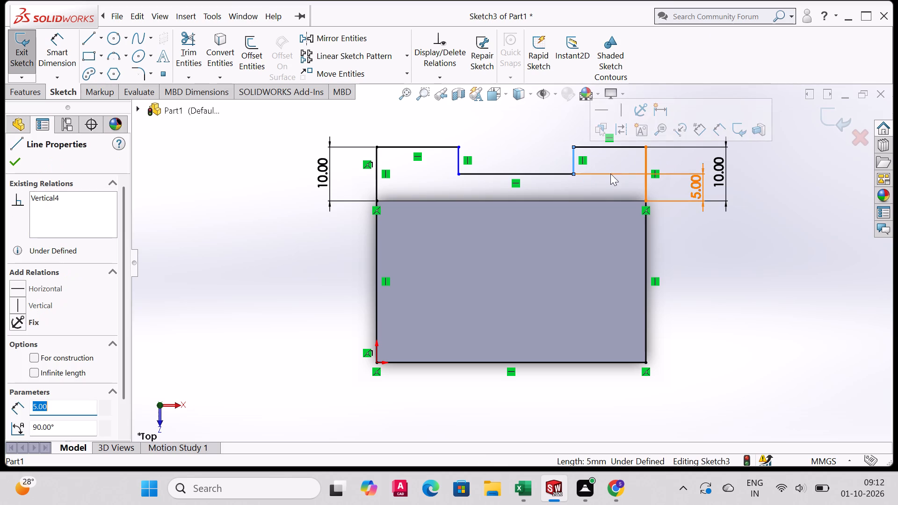
click(55, 40)
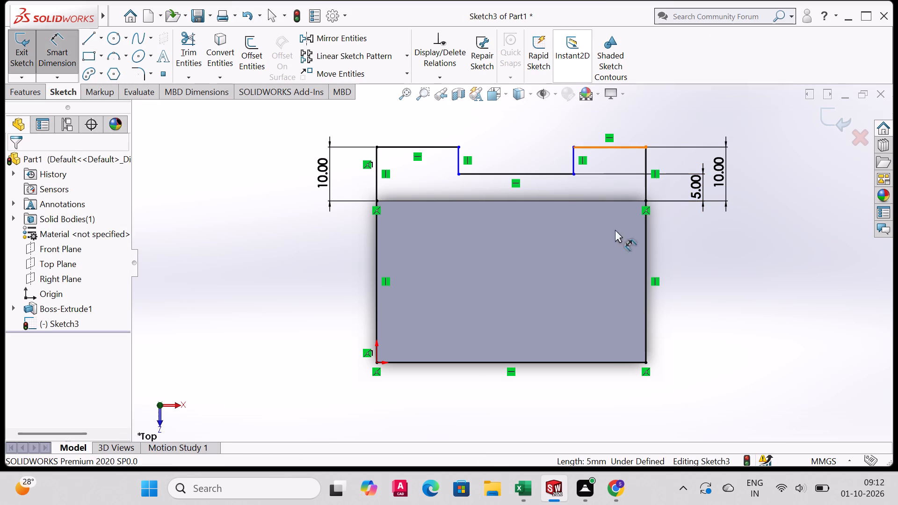
click(572, 158)
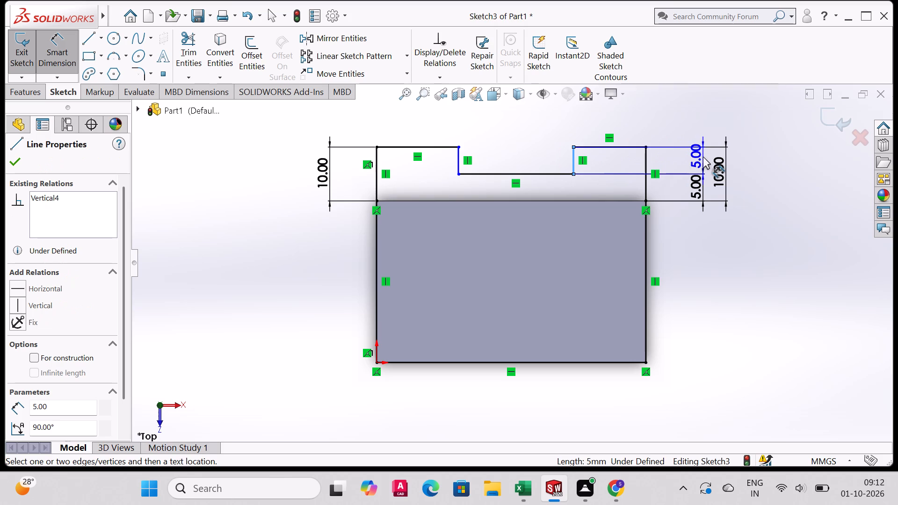
click(703, 156)
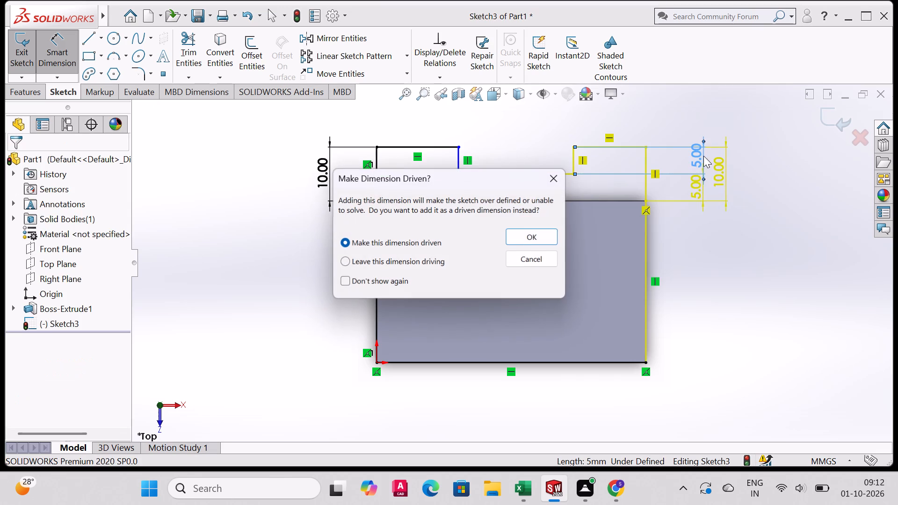
click(522, 238)
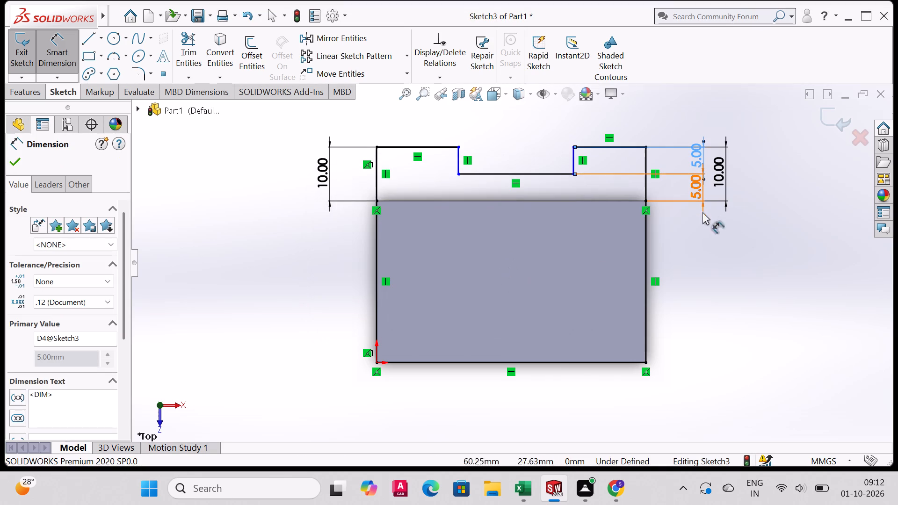
click(459, 166)
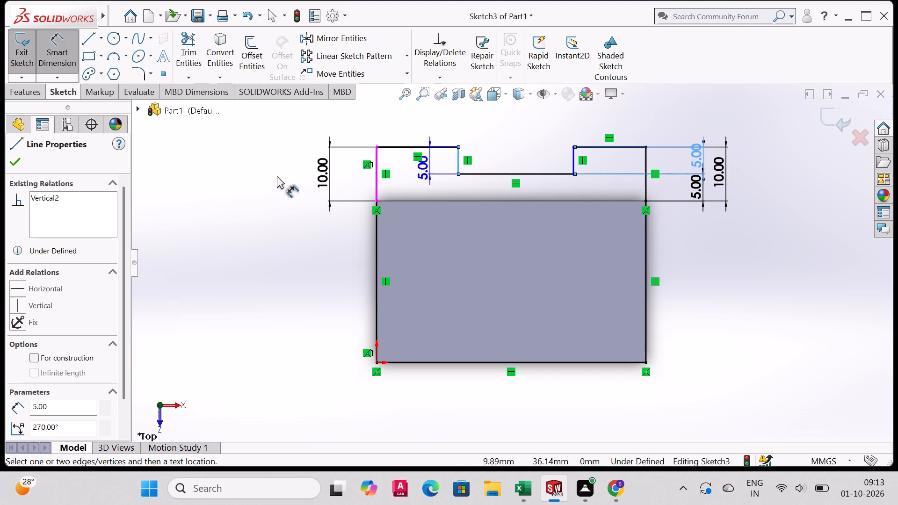
click(349, 172)
click(526, 233)
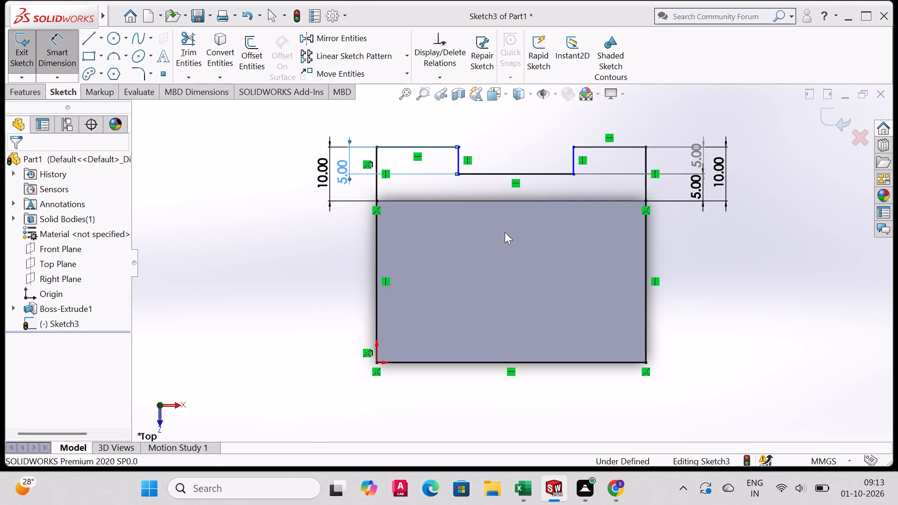
click(8, 158)
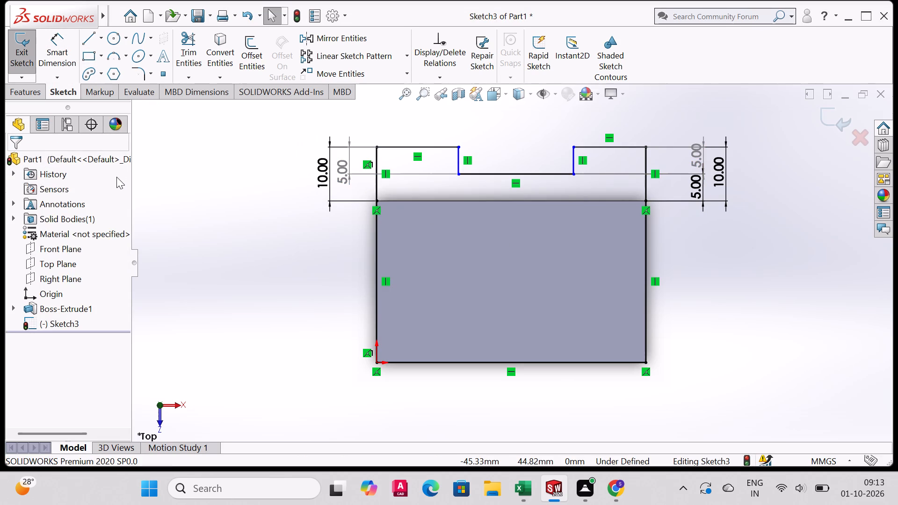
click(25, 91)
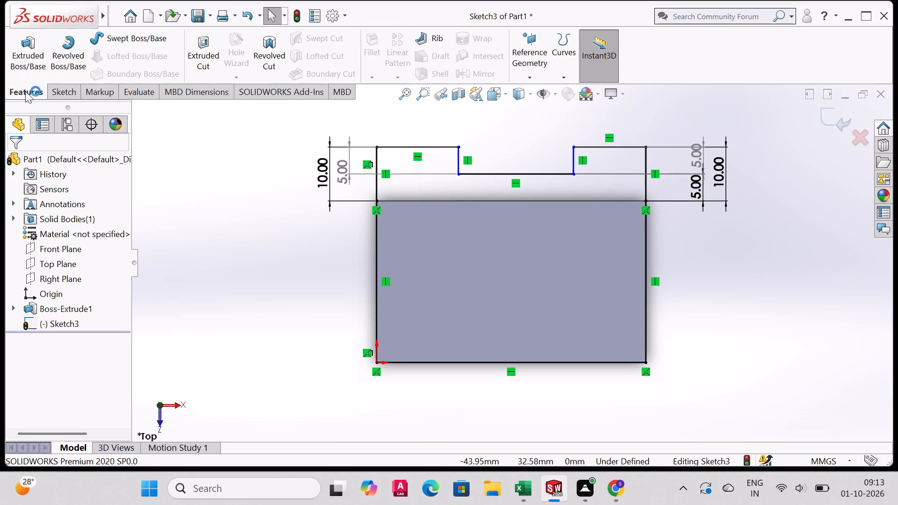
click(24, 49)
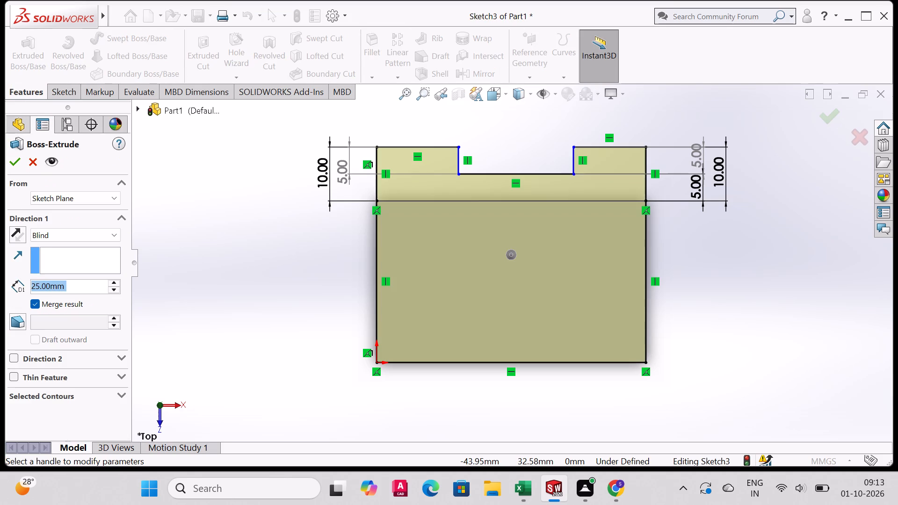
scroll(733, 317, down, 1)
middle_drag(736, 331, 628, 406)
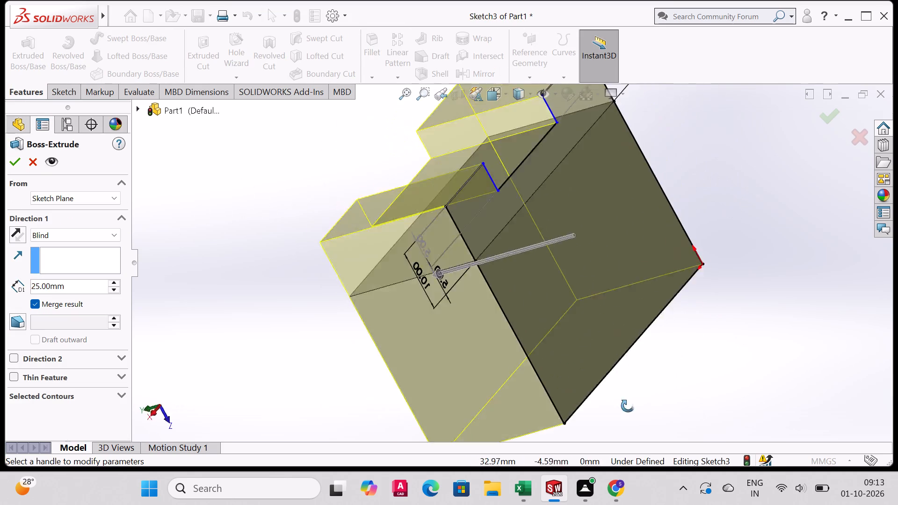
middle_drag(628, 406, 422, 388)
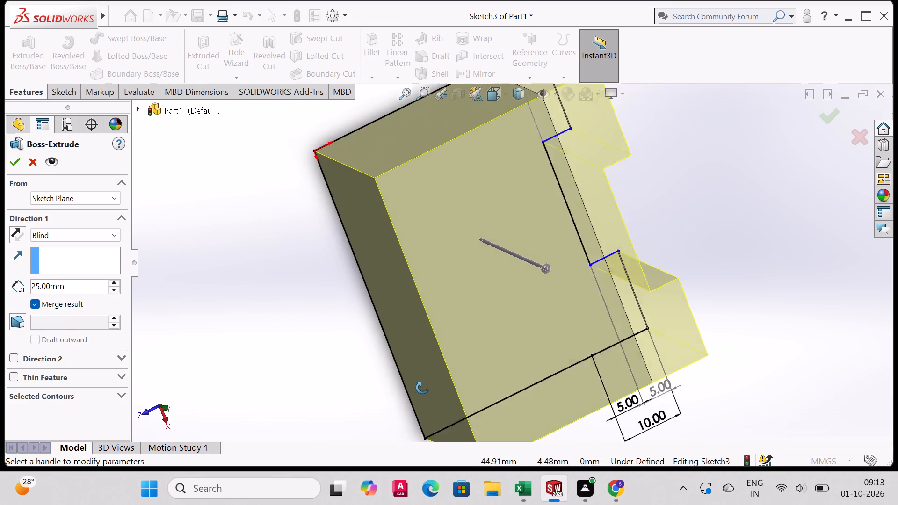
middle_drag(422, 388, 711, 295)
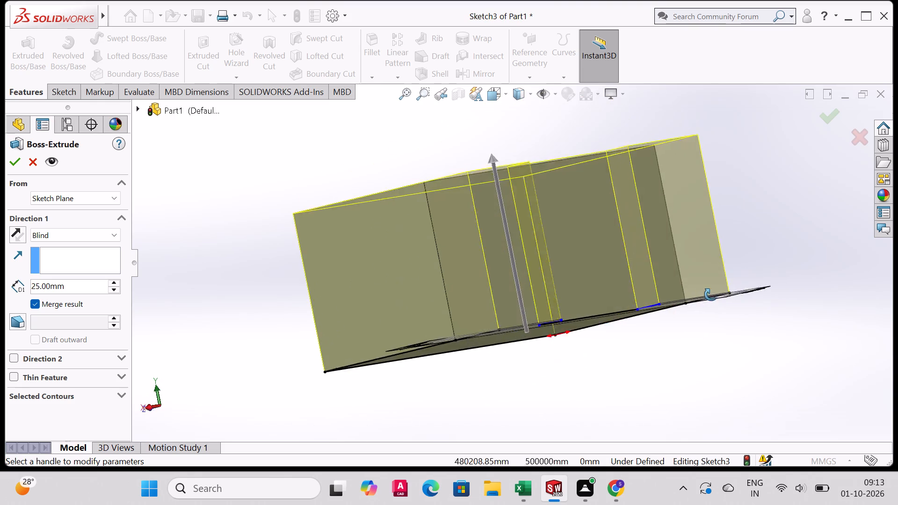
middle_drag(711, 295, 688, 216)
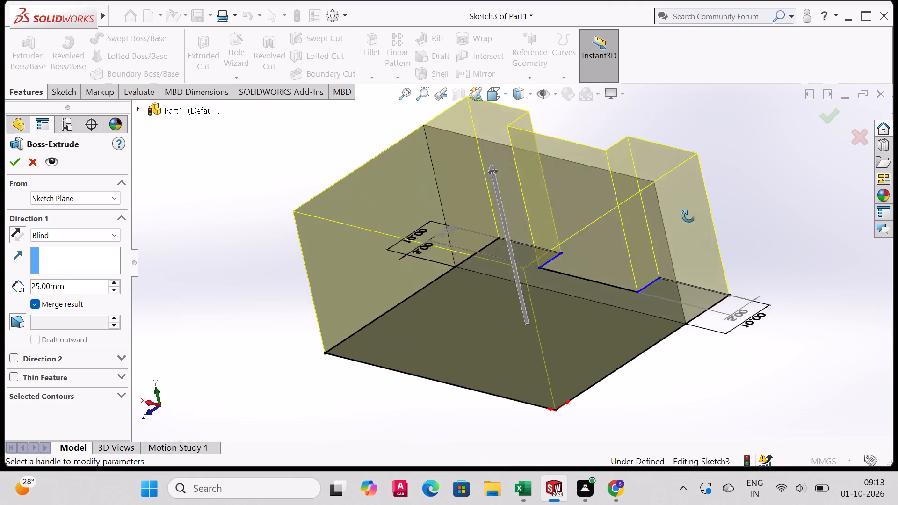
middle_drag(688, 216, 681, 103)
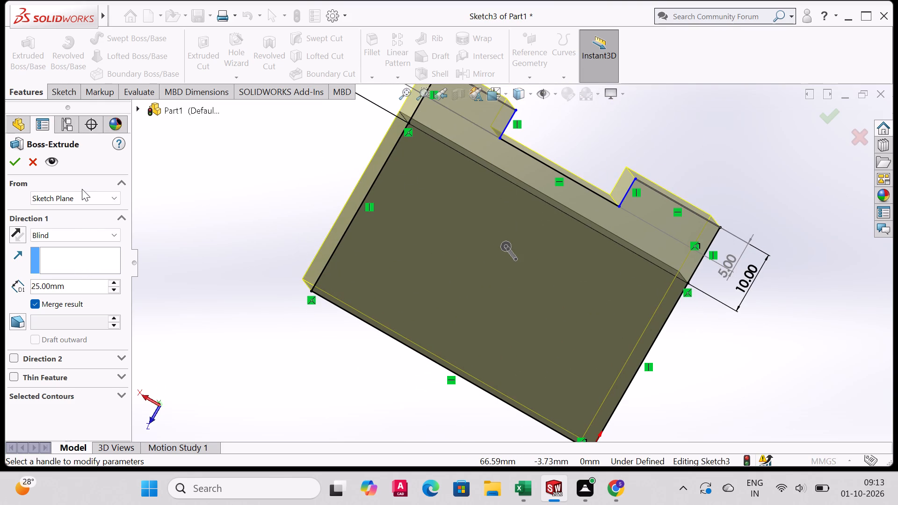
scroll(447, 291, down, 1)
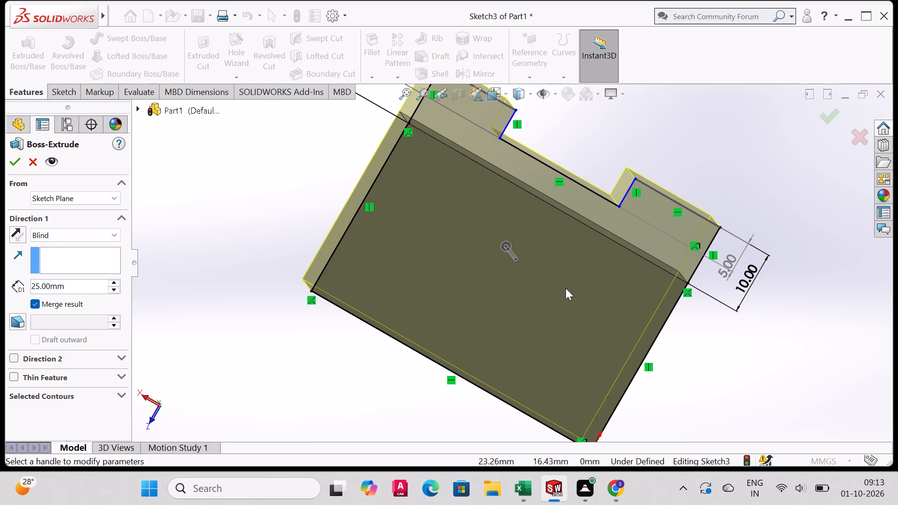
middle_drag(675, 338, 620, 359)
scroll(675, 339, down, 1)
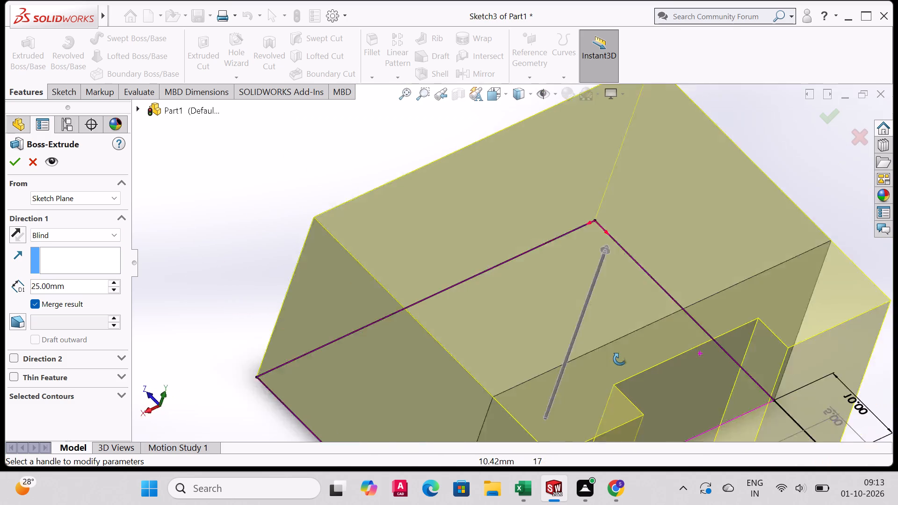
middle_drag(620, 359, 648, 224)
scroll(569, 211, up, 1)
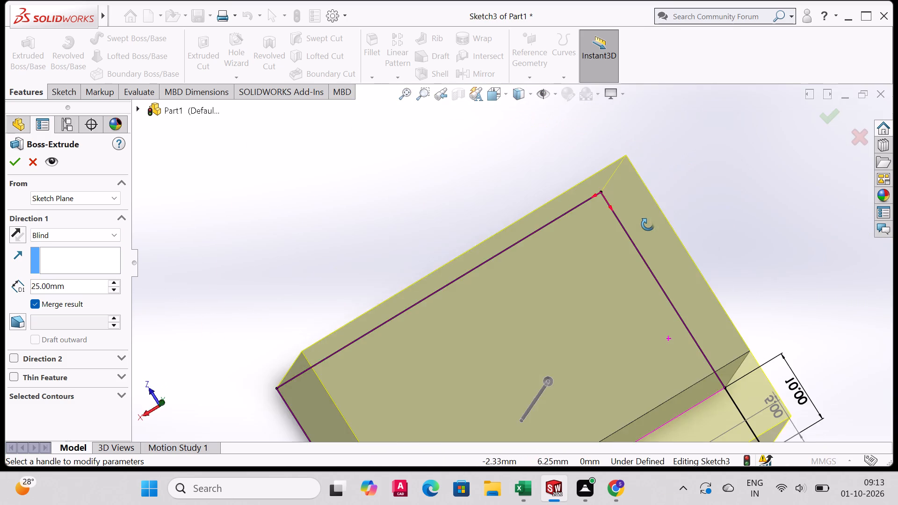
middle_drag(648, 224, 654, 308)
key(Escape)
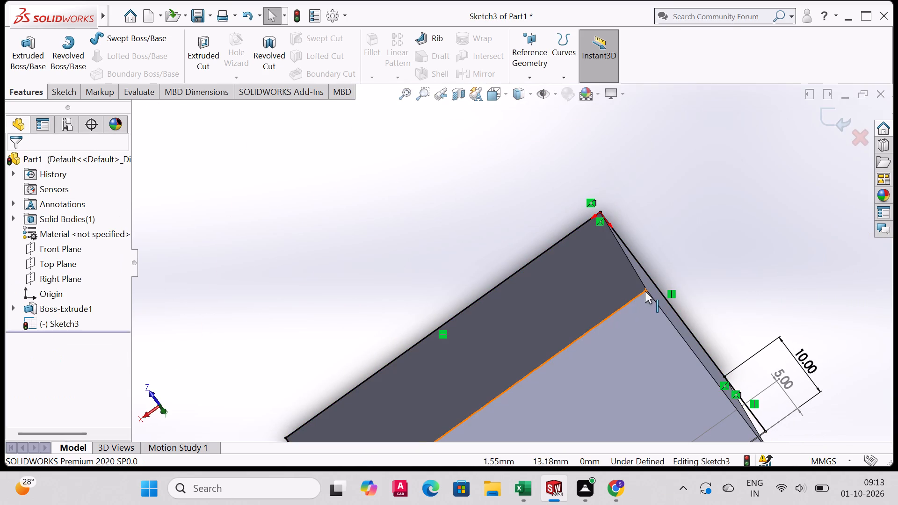
Examine the block and the notched profile from the standard views and from below to judge the extrusion direction.
key(ctrl+1)
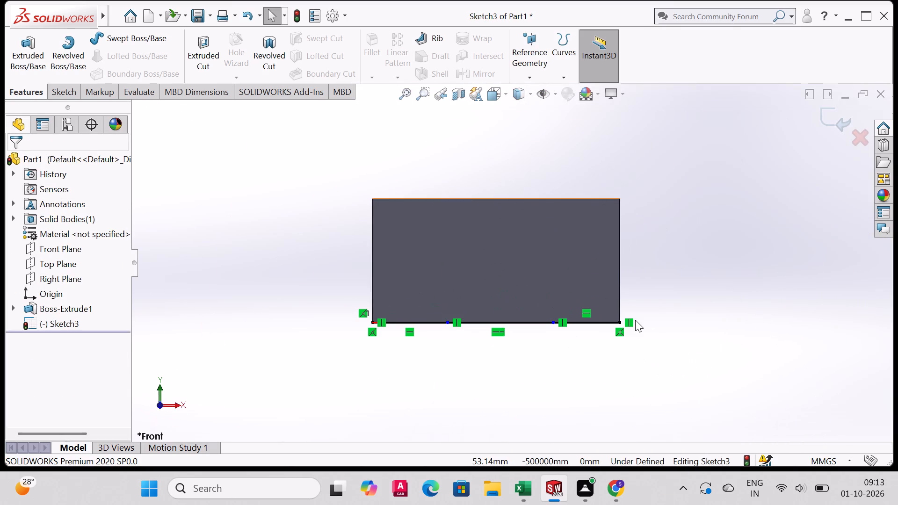
key(ctrl+2)
key(ctrl+3)
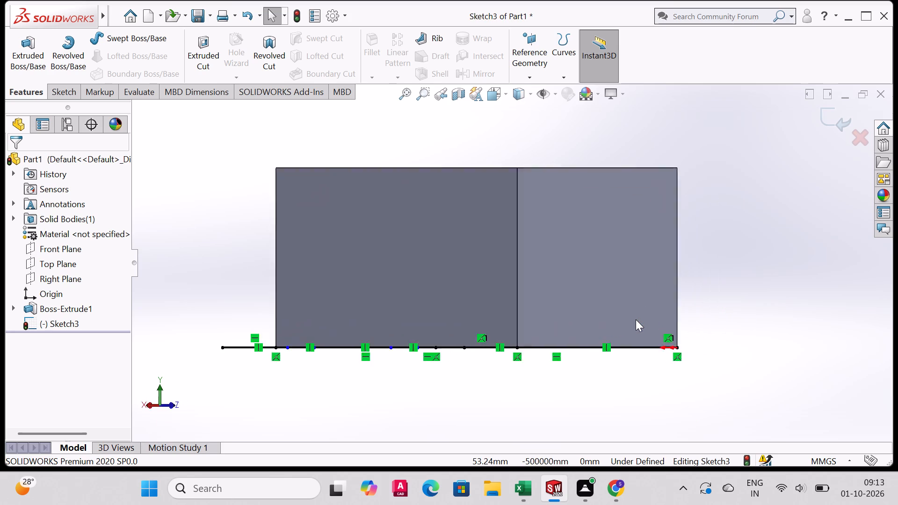
key(ctrl+4)
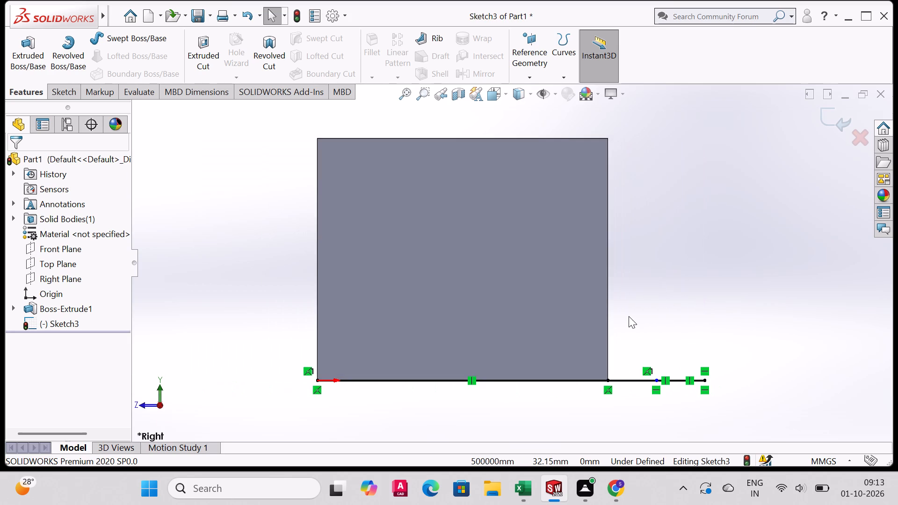
key(ctrl+5)
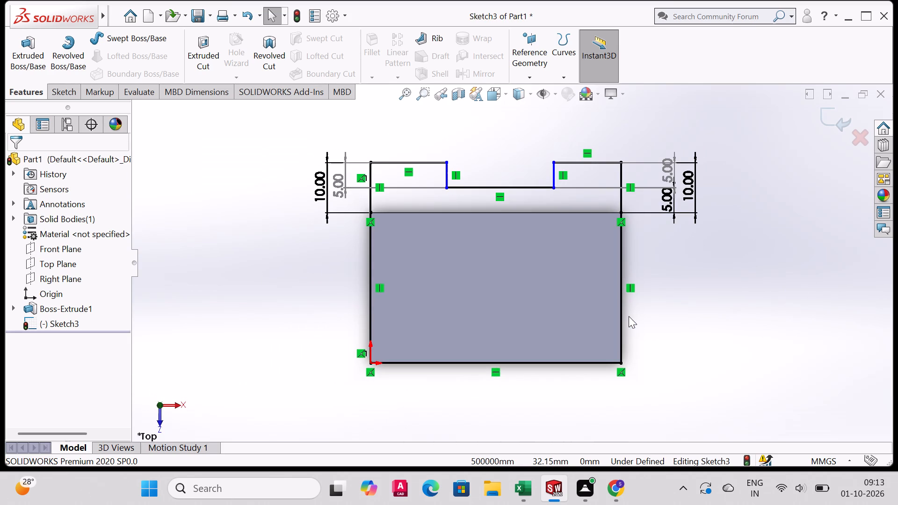
key(ctrl+6)
key(ctrl+7)
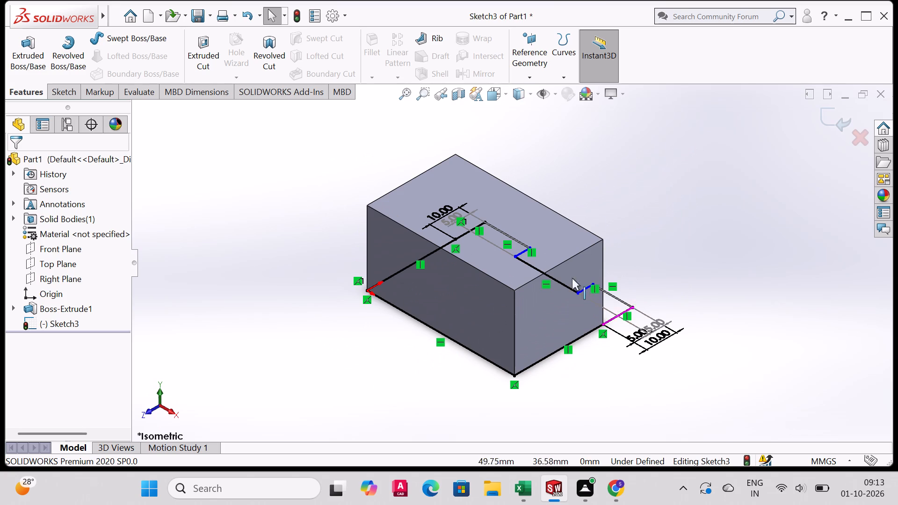
middle_drag(680, 294, 594, 361)
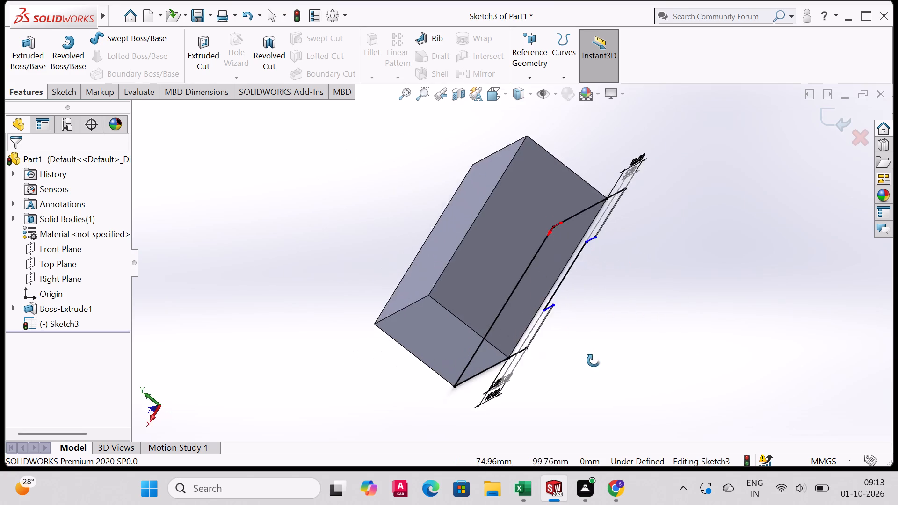
middle_drag(594, 361, 526, 117)
scroll(482, 109, down, 1)
scroll(526, 117, up, 1)
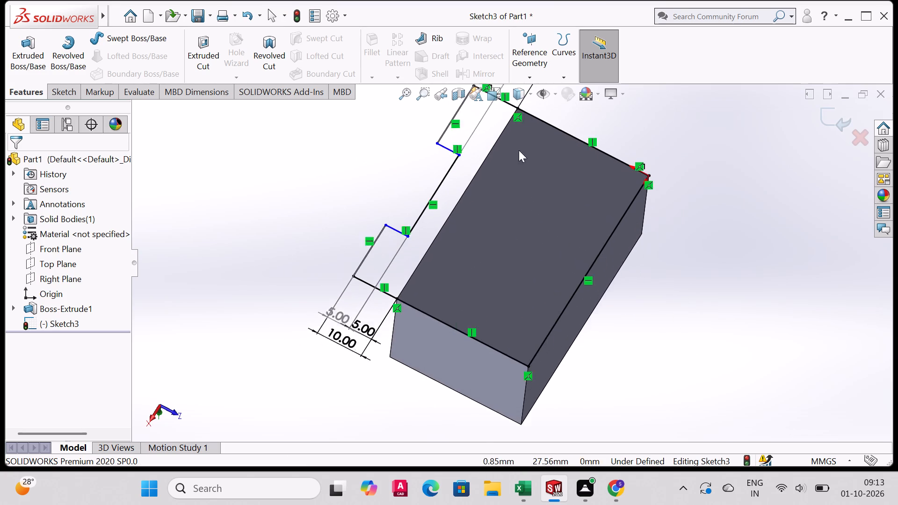
middle_drag(497, 337, 512, 240)
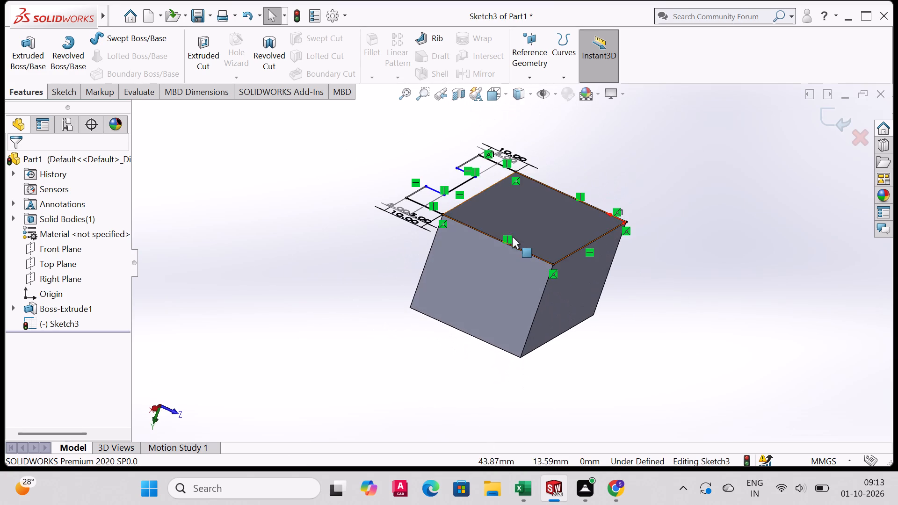
Extrude the notched profile 5 mm as a blind boss in the reversed direction, away from the block, with the result merged.
click(32, 49)
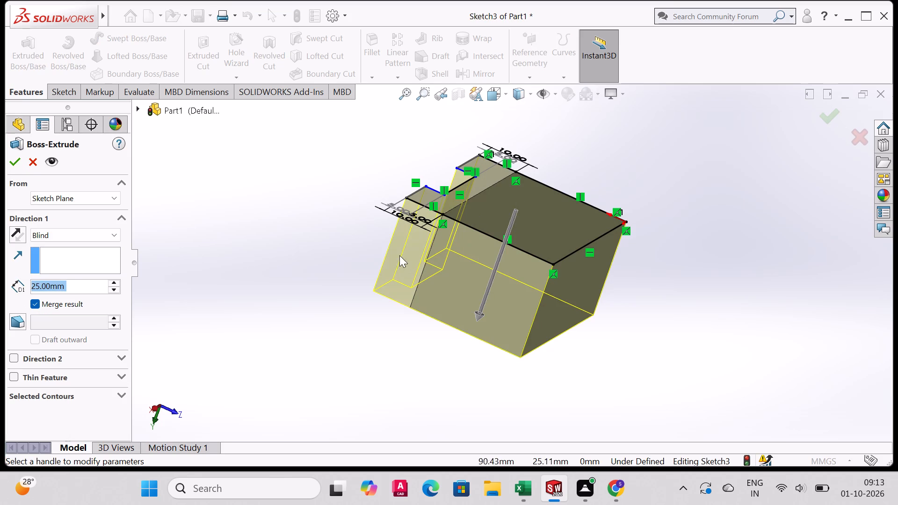
drag(413, 252, 452, 184)
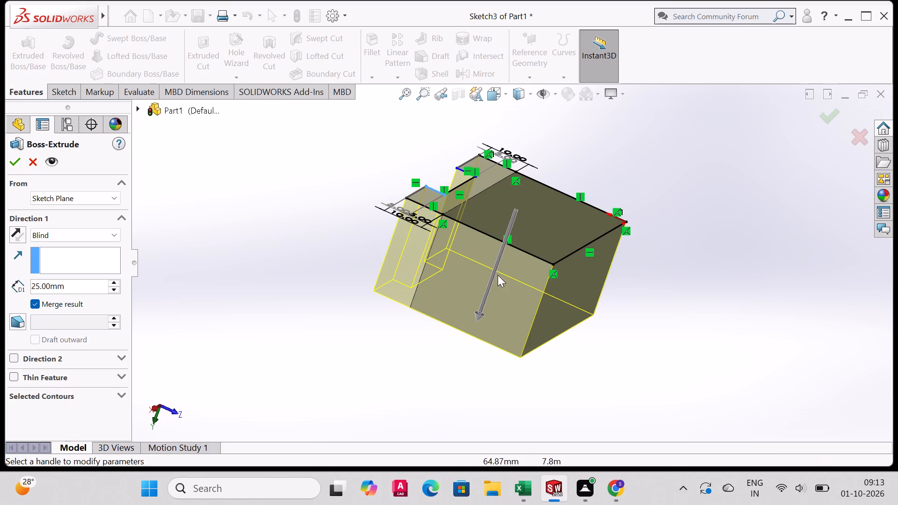
drag(479, 313, 513, 222)
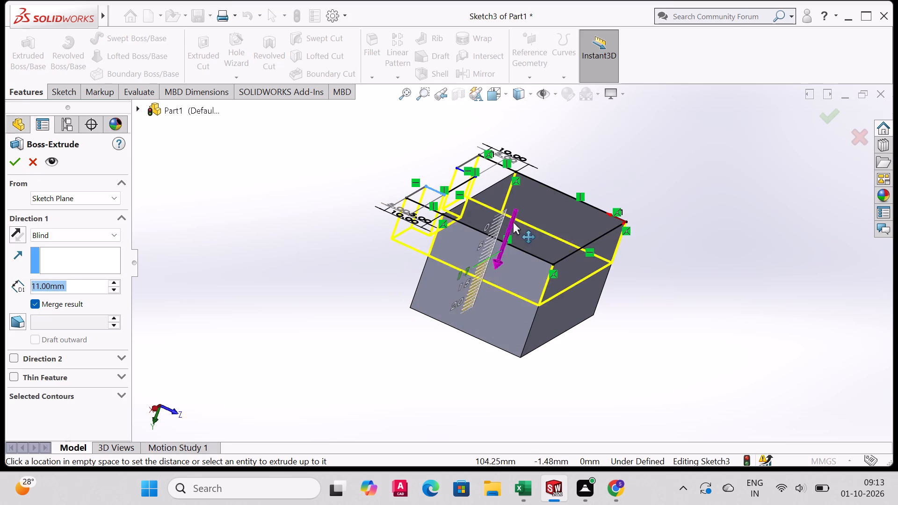
drag(513, 222, 536, 156)
middle_drag(510, 225, 562, 187)
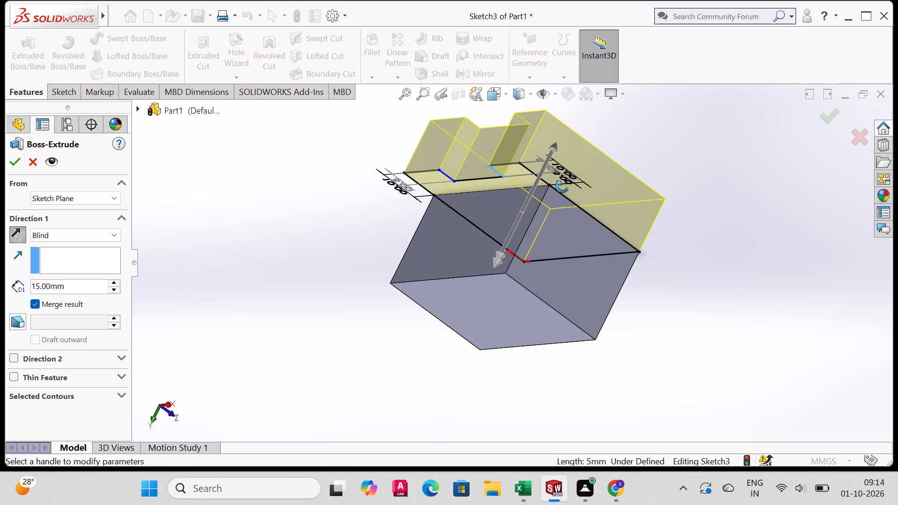
middle_drag(562, 187, 508, 260)
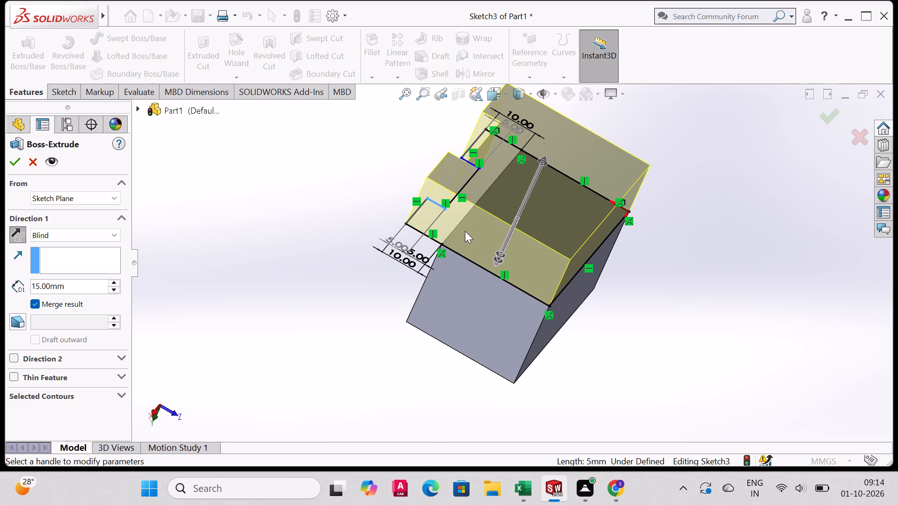
middle_drag(500, 251, 511, 208)
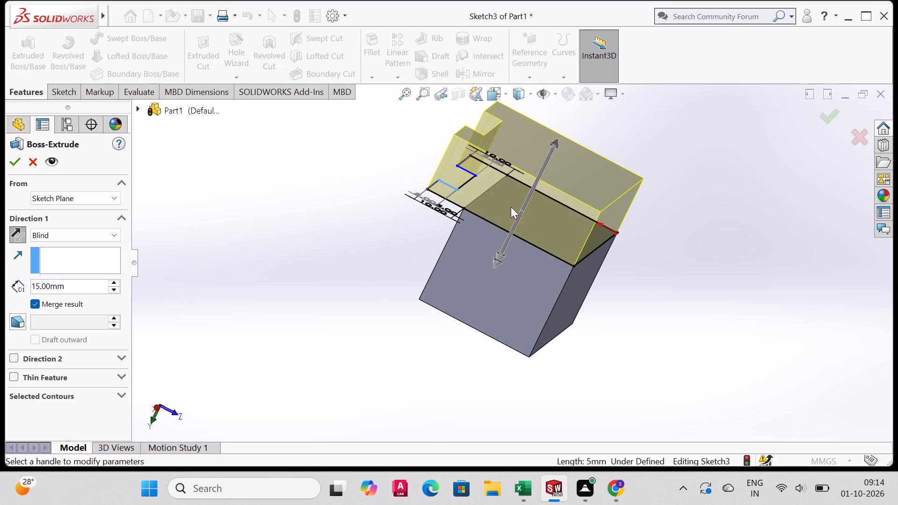
drag(88, 285, 56, 285)
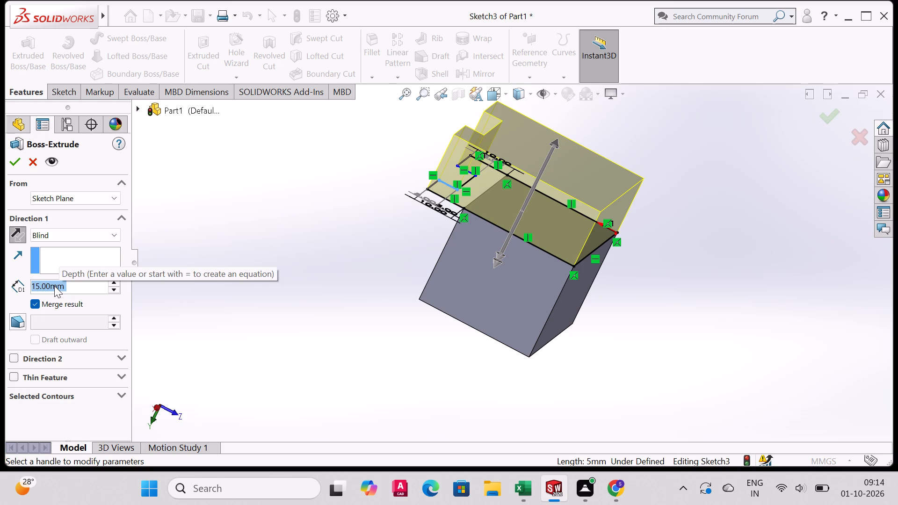
key(5)
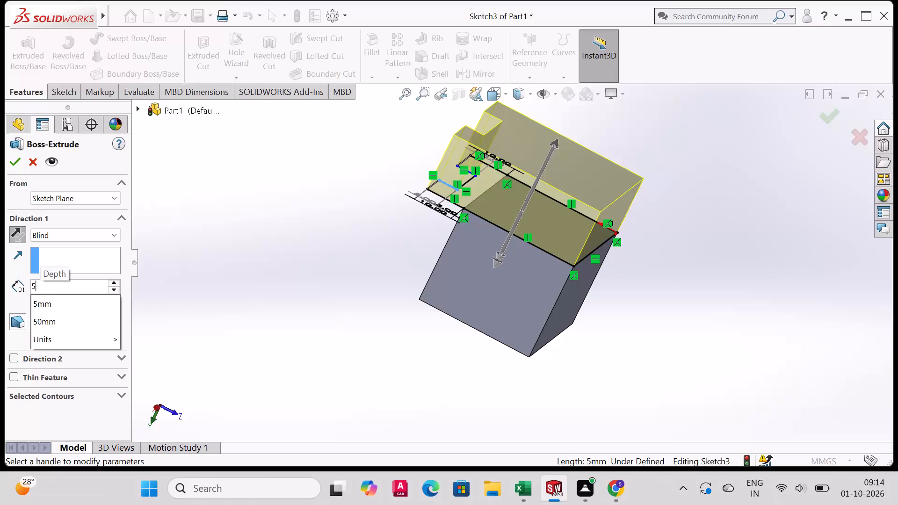
key(Return)
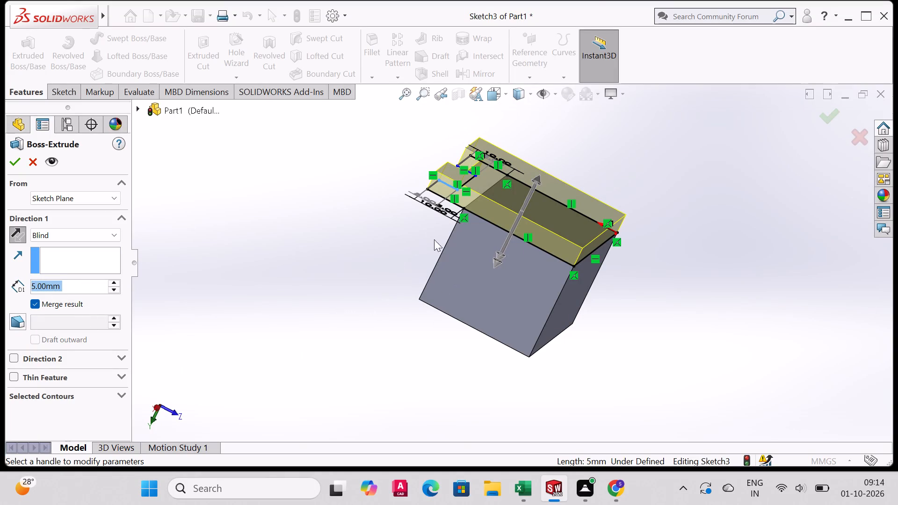
middle_drag(415, 285, 367, 353)
scroll(409, 343, down, 1)
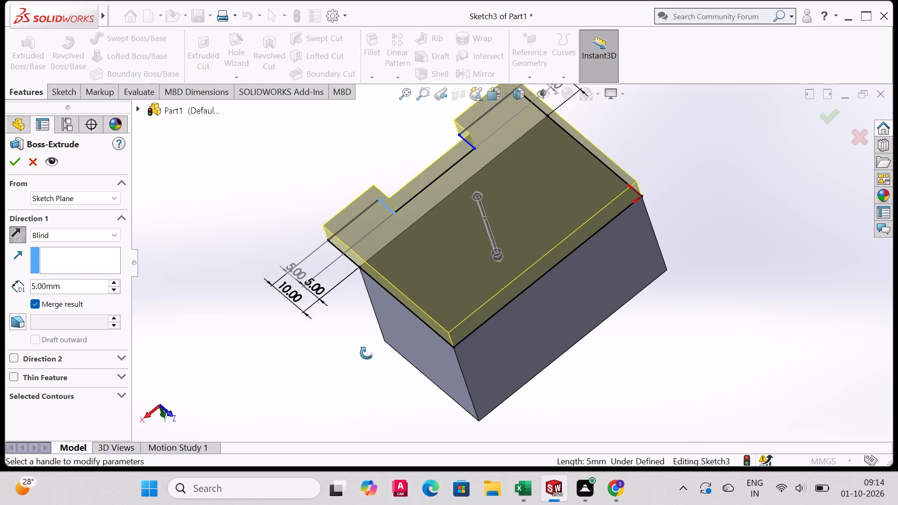
middle_drag(367, 353, 388, 382)
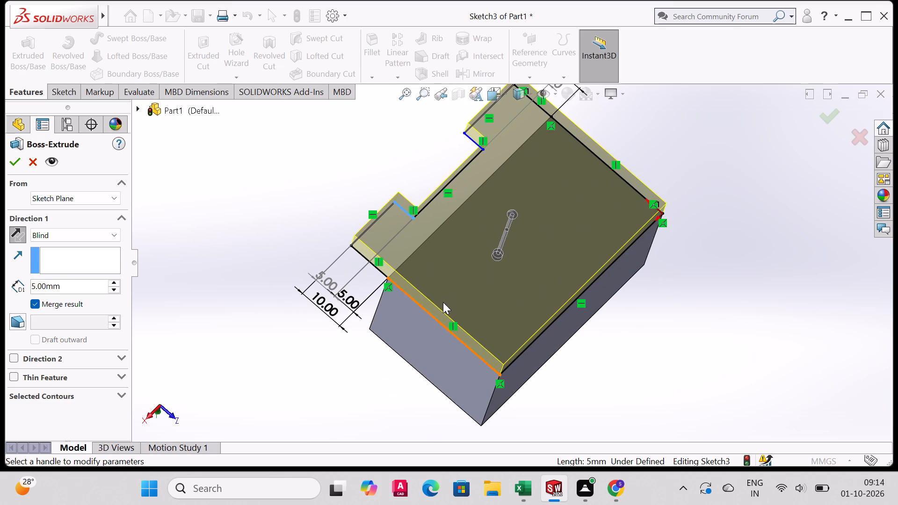
click(13, 167)
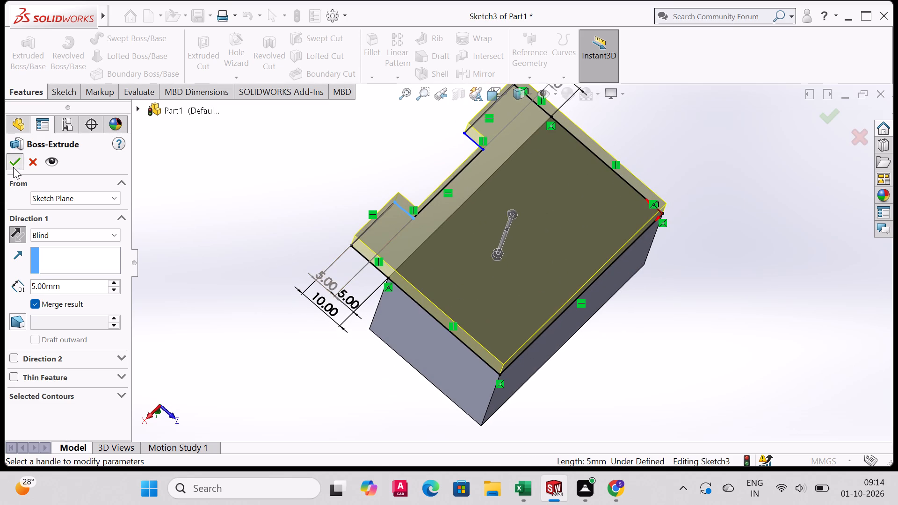
Examine the extruded plate and its notched profile sketch from above, from below and at an angle.
middle_drag(435, 291, 478, 203)
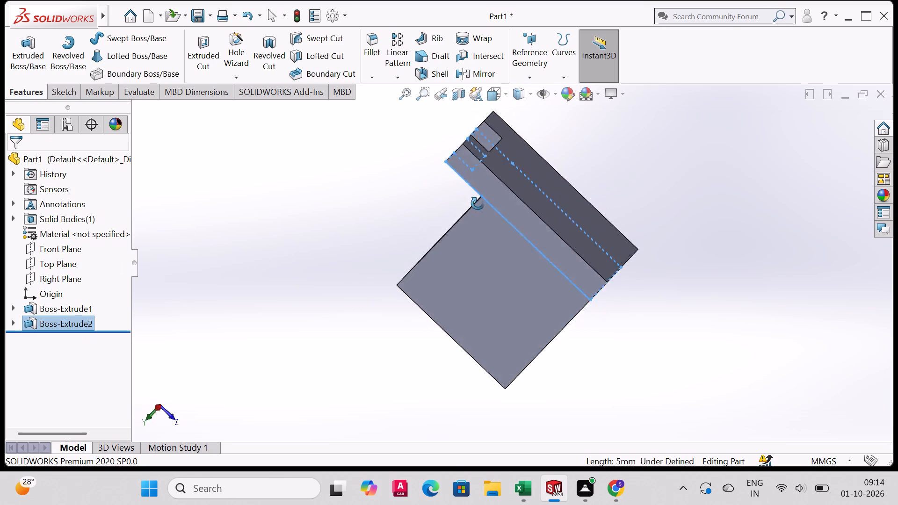
middle_drag(478, 203, 391, 351)
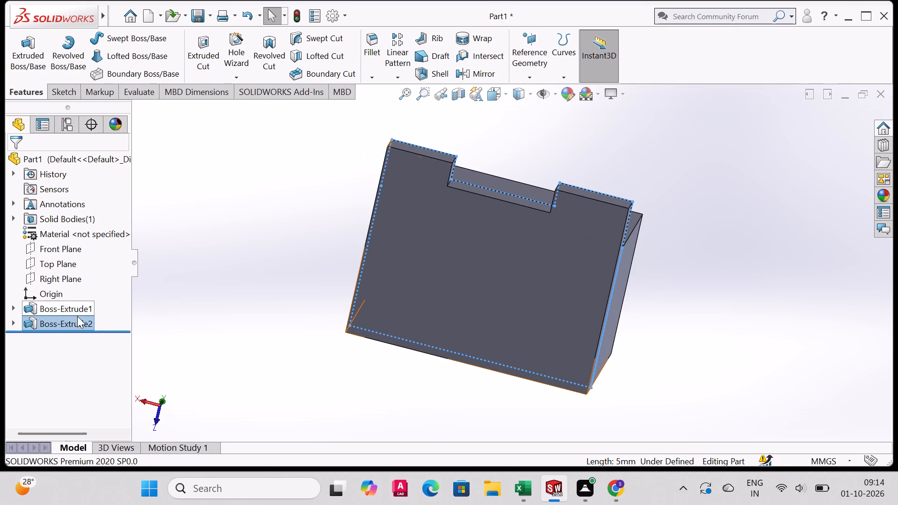
click(13, 308)
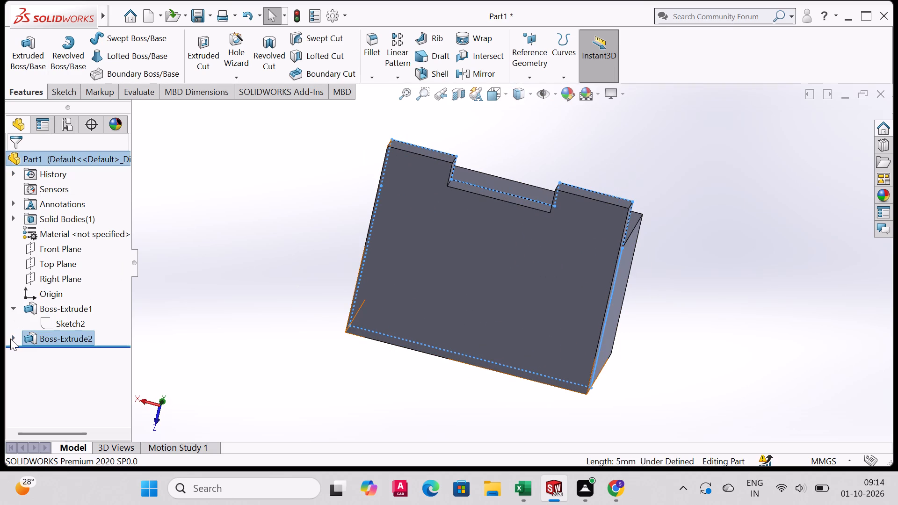
click(10, 339)
click(68, 348)
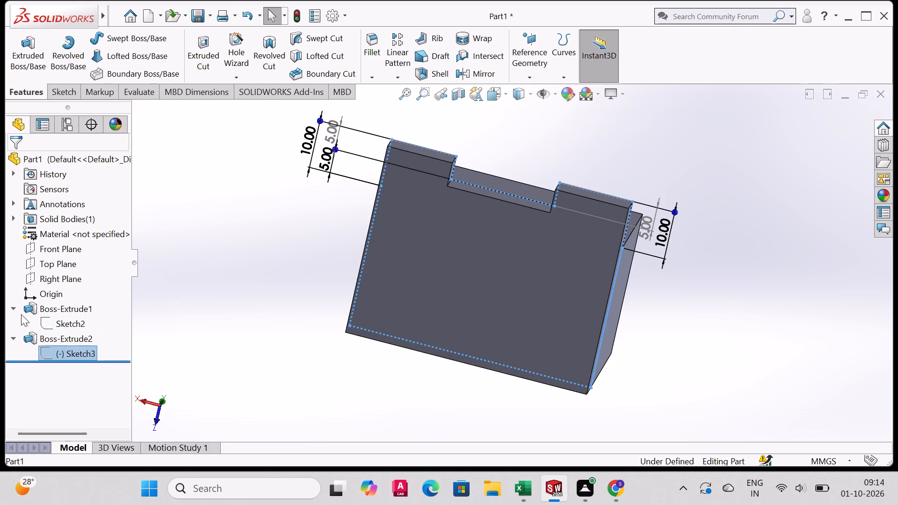
middle_drag(426, 312, 404, 305)
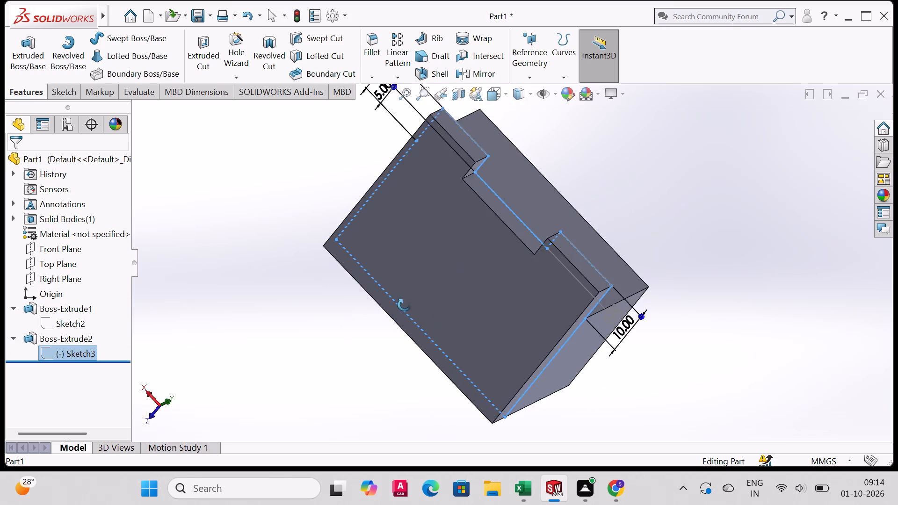
middle_drag(404, 305, 405, 292)
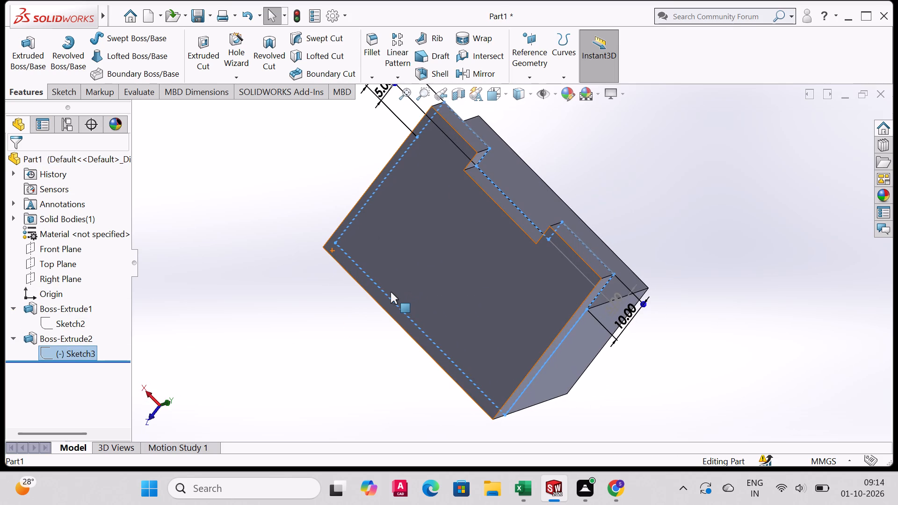
key(ctrl+4)
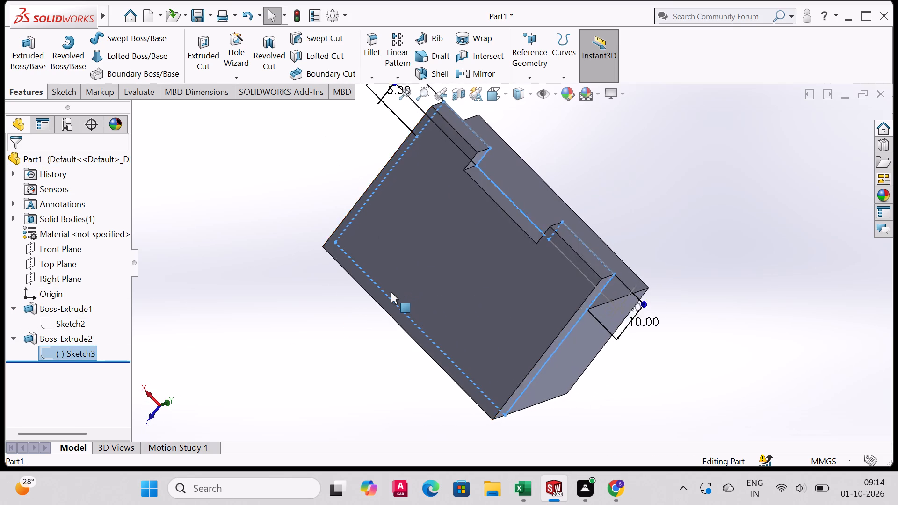
key(ctrl+5)
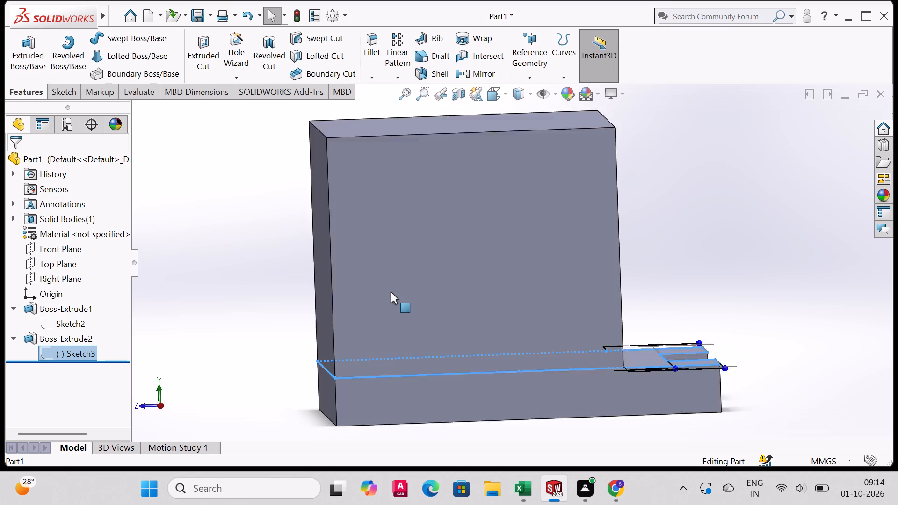
key(ctrl+5)
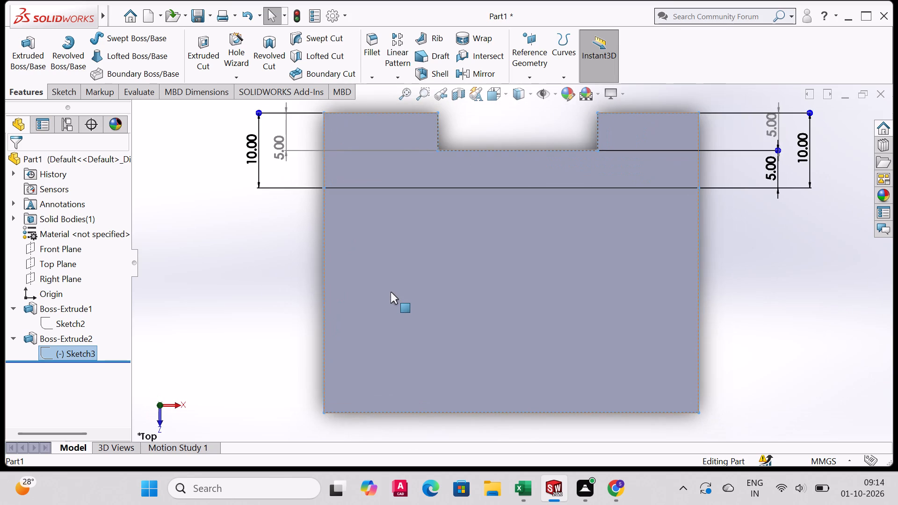
key(ctrl+6)
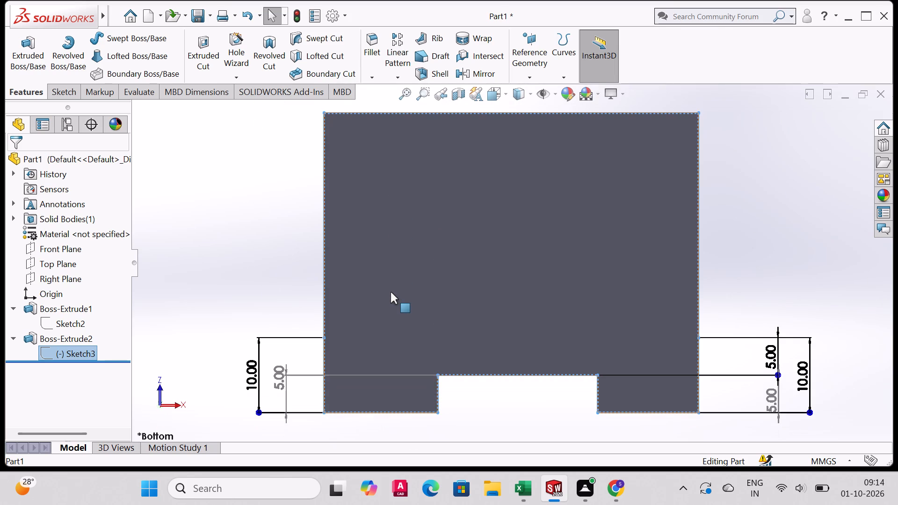
key(ctrl+5)
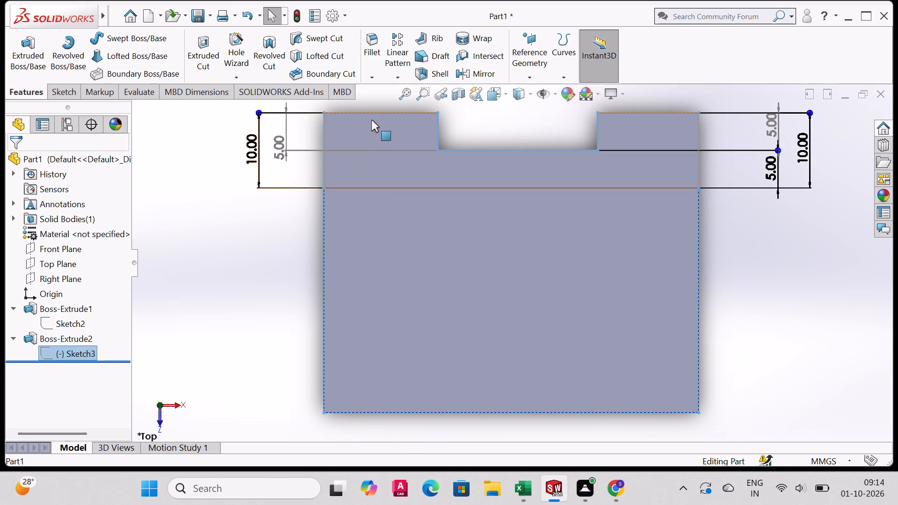
scroll(454, 214, down, 2)
scroll(457, 209, up, 4)
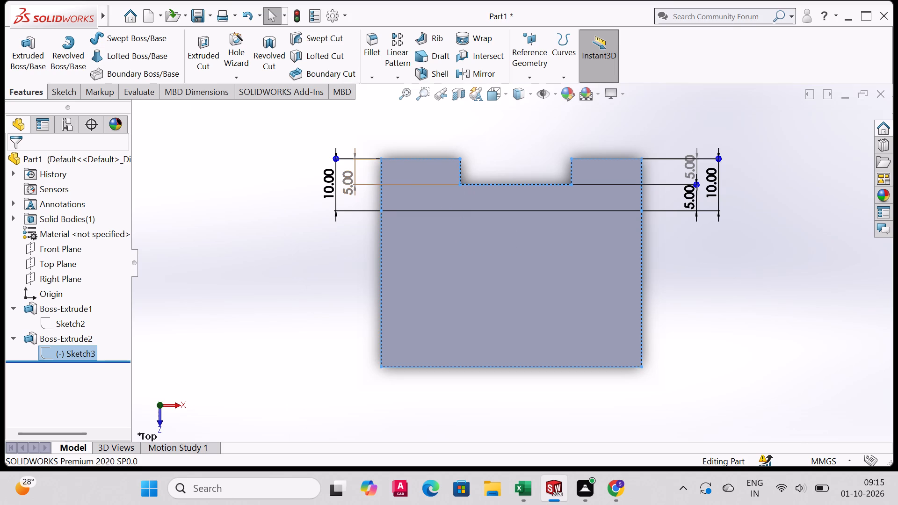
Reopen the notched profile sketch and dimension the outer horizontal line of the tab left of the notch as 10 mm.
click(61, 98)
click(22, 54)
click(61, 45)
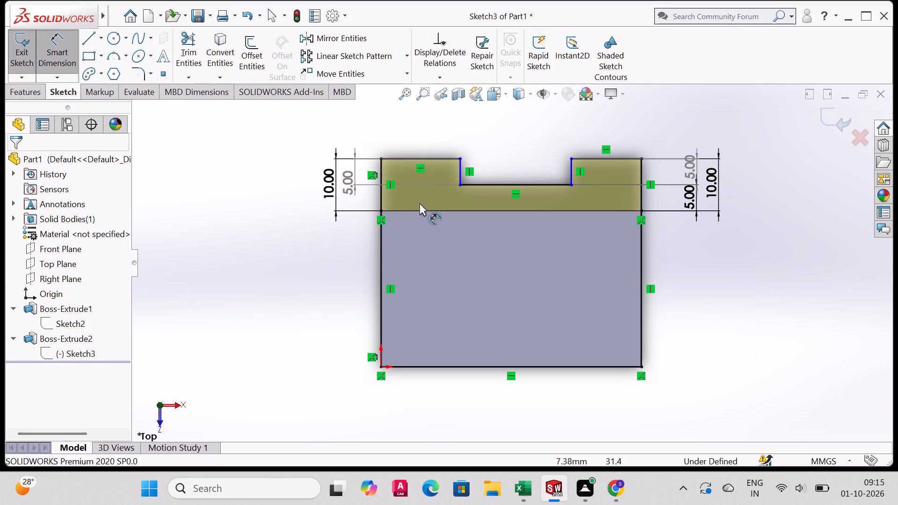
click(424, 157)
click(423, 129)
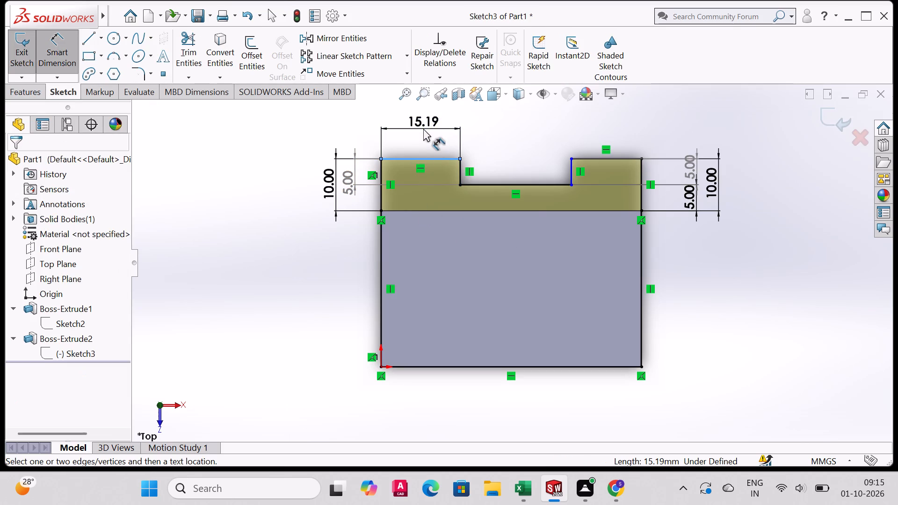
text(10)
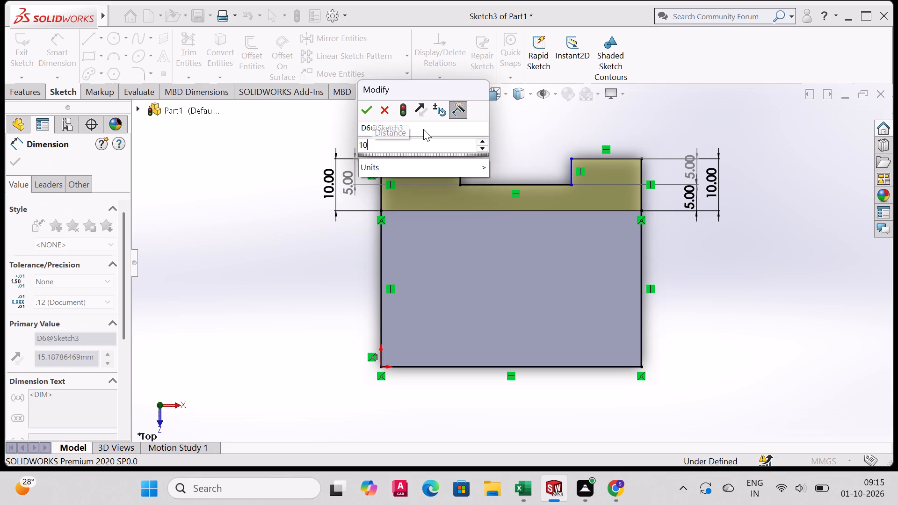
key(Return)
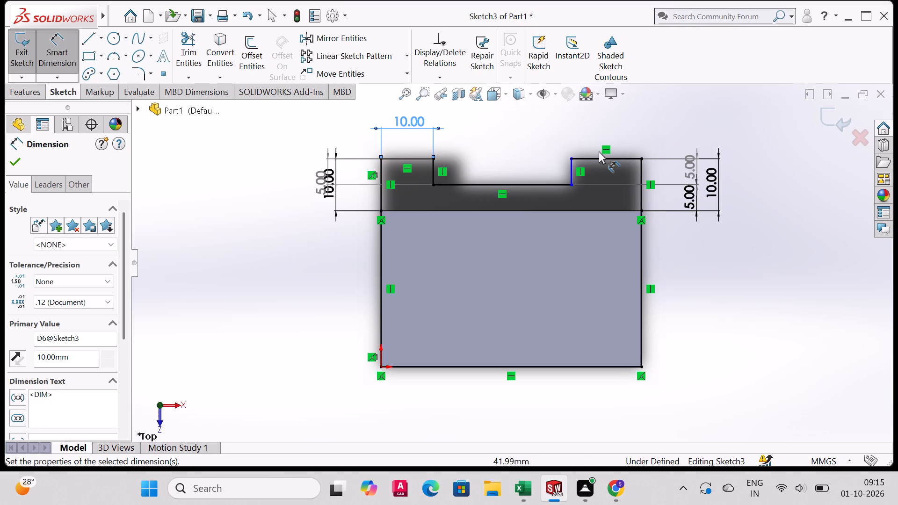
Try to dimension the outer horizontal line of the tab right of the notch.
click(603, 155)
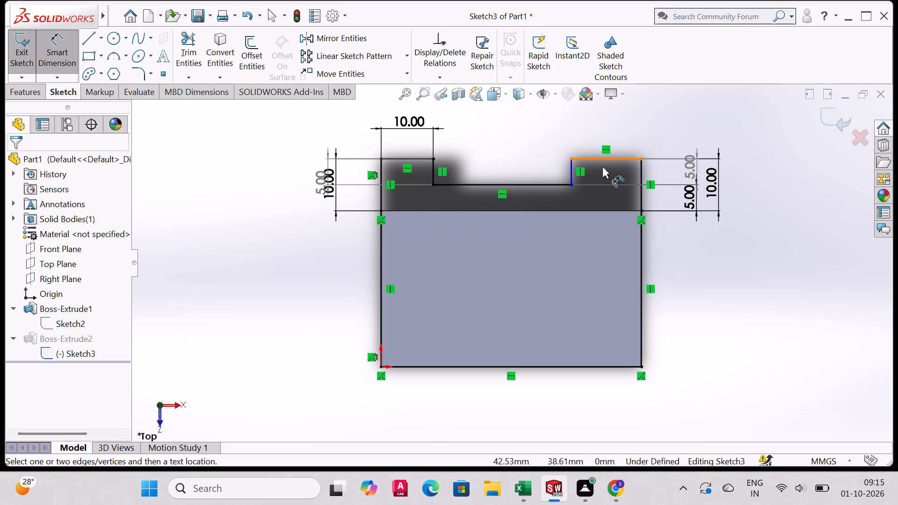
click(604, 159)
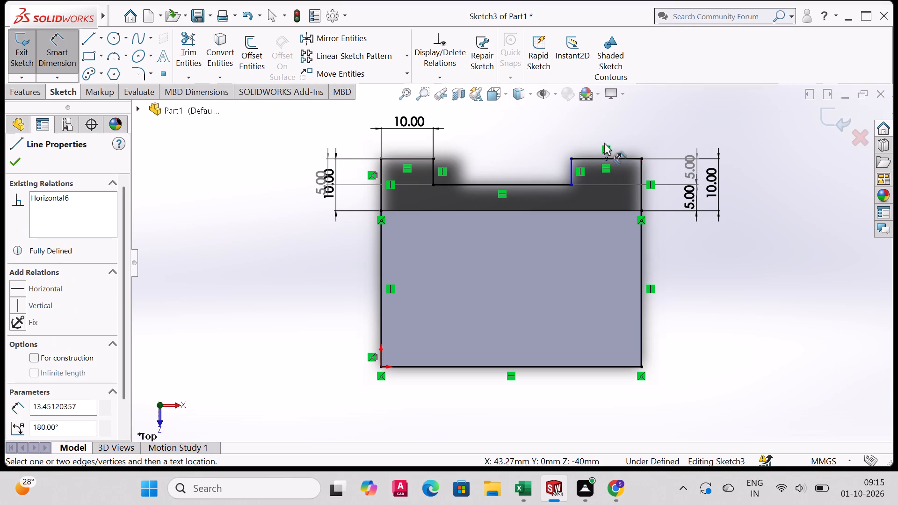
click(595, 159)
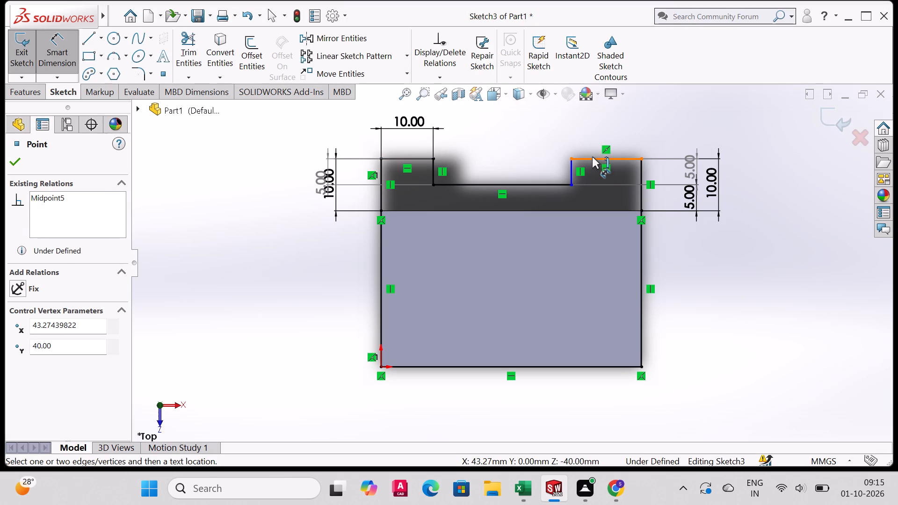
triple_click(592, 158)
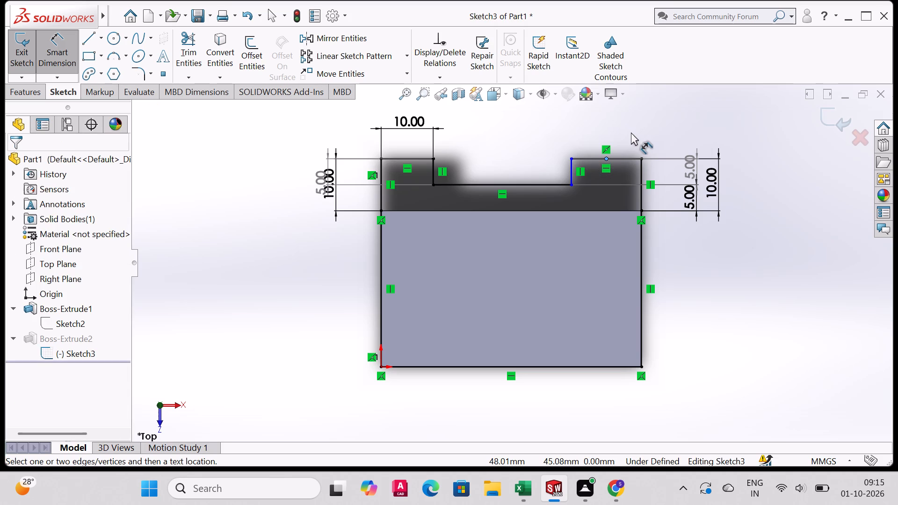
Undo the tab dimension and the plate extrusion, going back to editing the notched profile sketch.
key(ctrl+z)
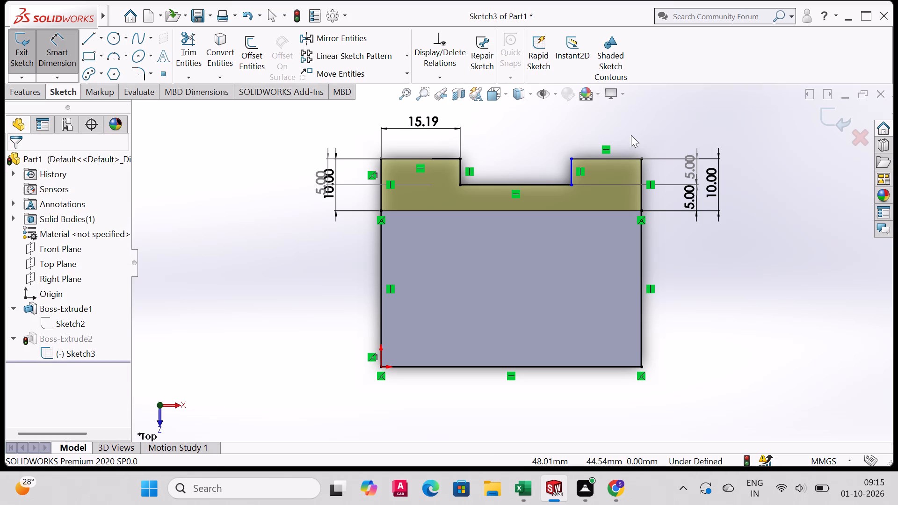
key(ctrl+z)
key(ctrl+z)
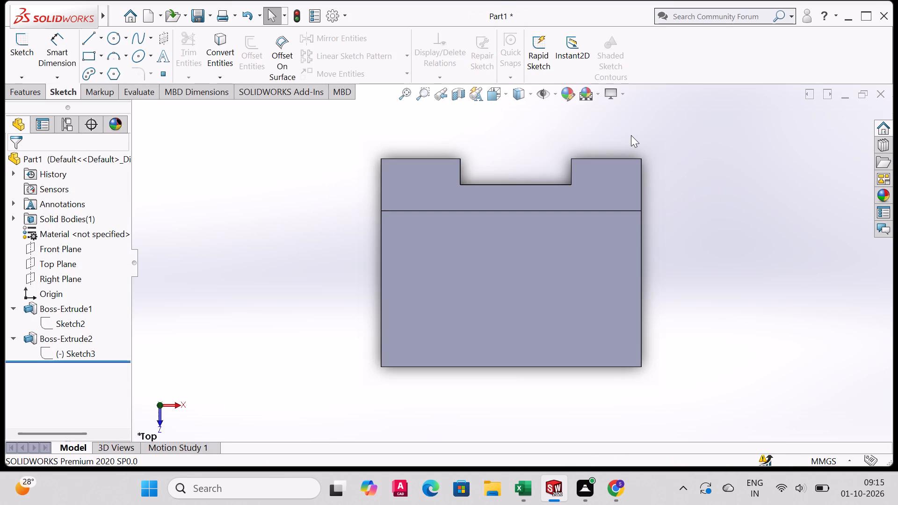
key(ctrl+z)
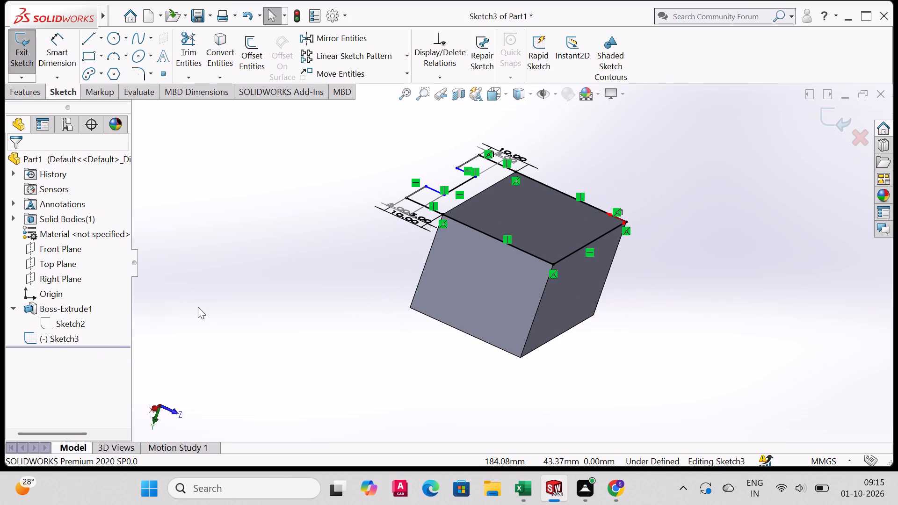
Dimension the outer horizontal line of the tab left of the notch as 10 mm, working in the top view.
key(ctrl+6)
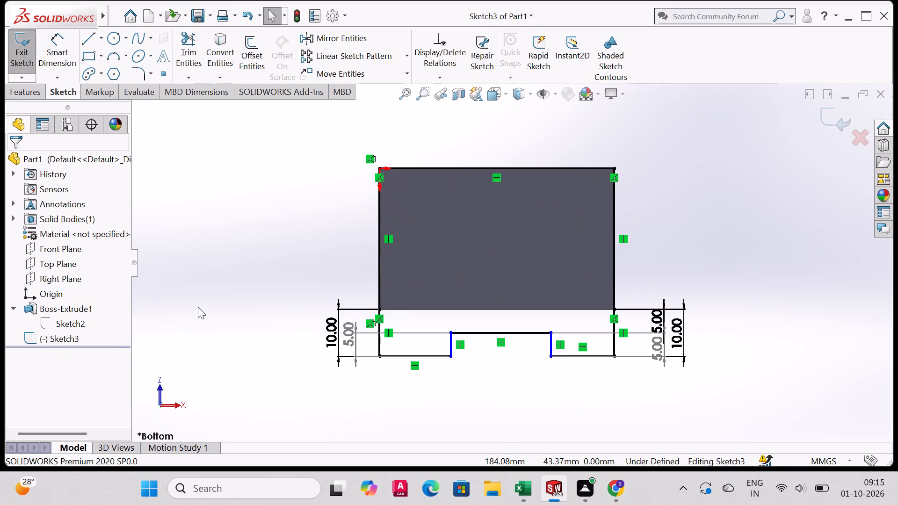
key(ctrl+5)
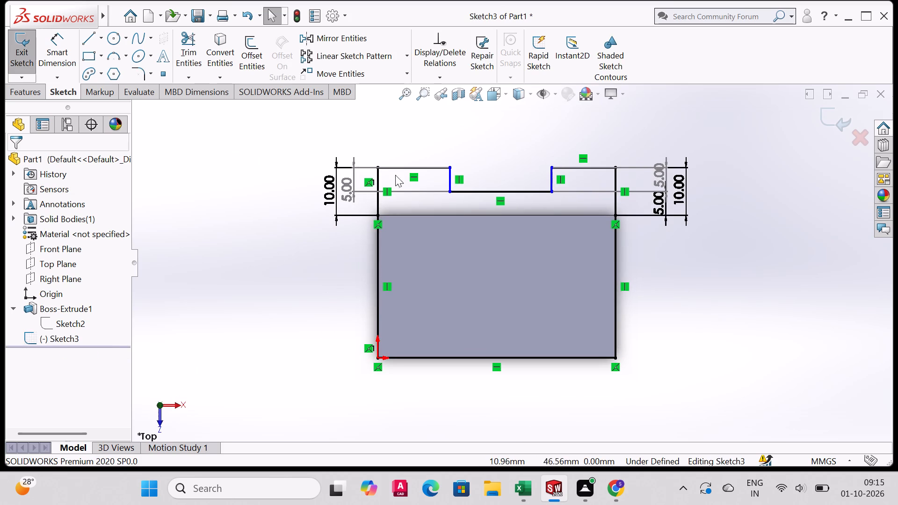
click(66, 47)
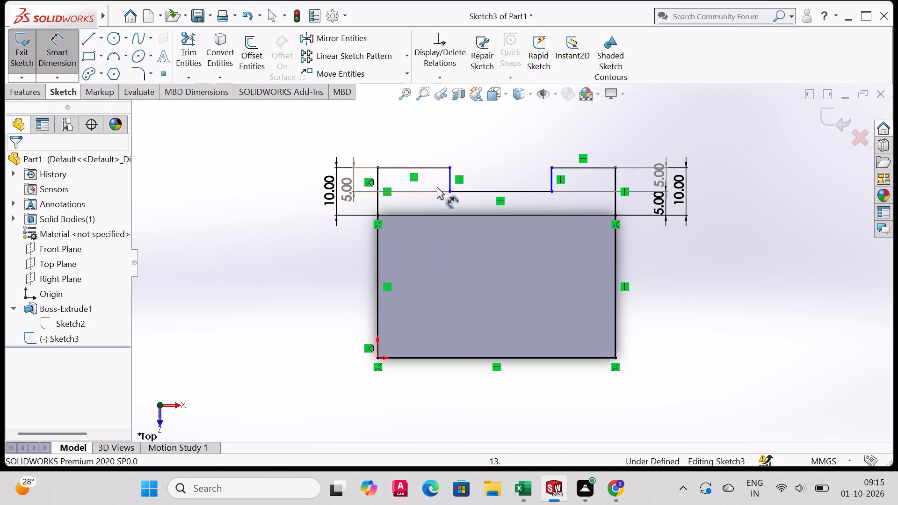
click(421, 168)
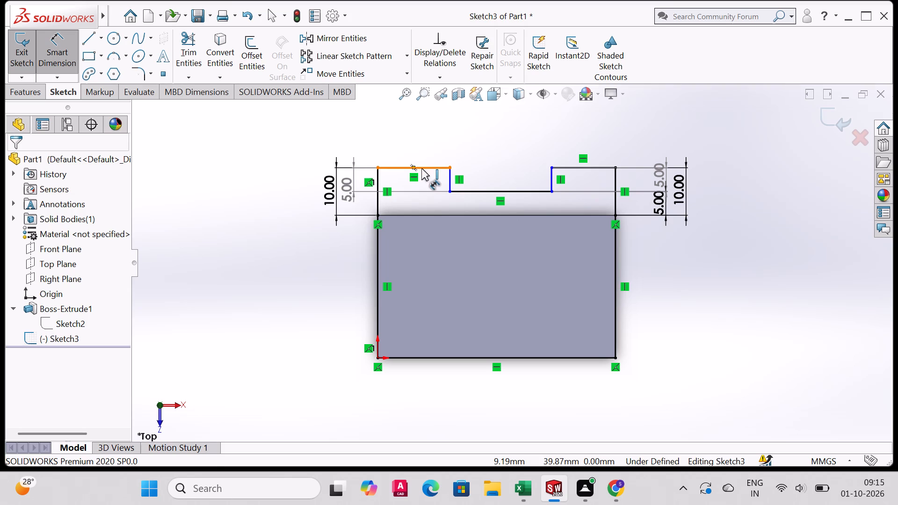
click(420, 146)
text(10)
key(Return)
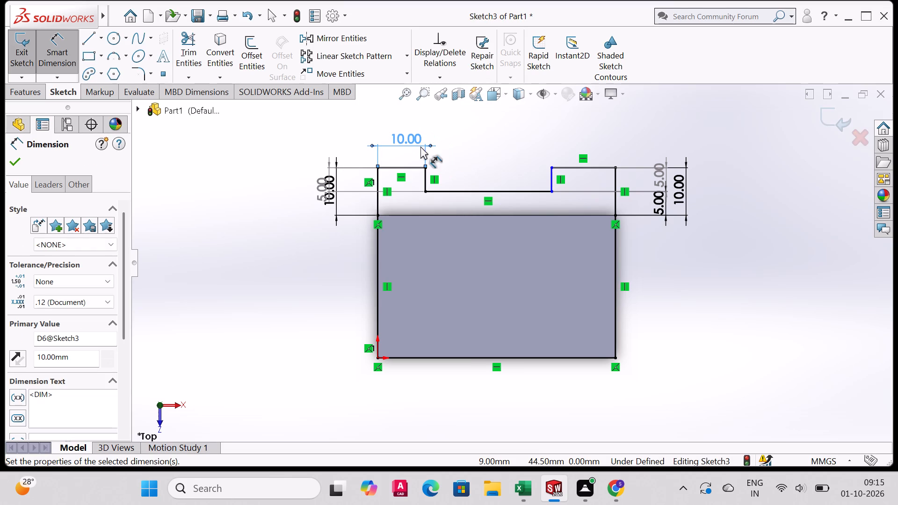
Dimension the outer horizontal line of the tab right of the notch as 10 mm.
click(582, 164)
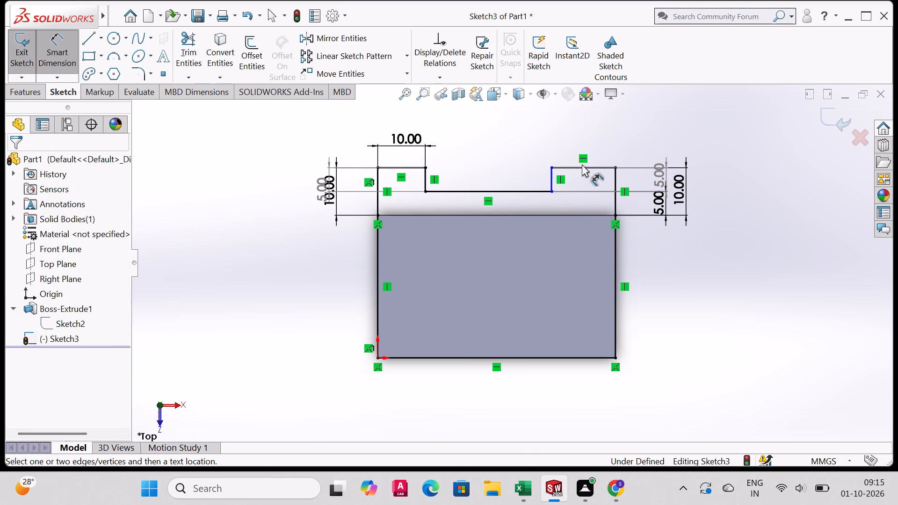
click(569, 166)
click(575, 141)
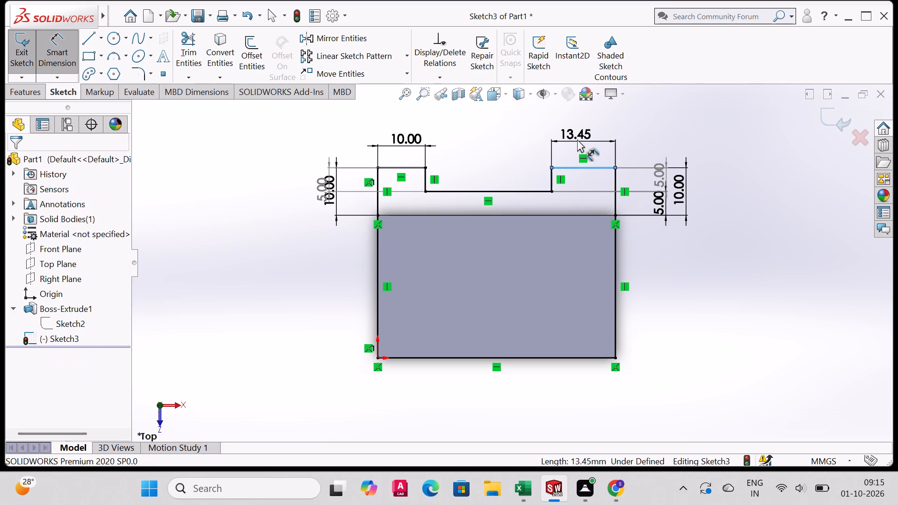
text(10)
key(Return)
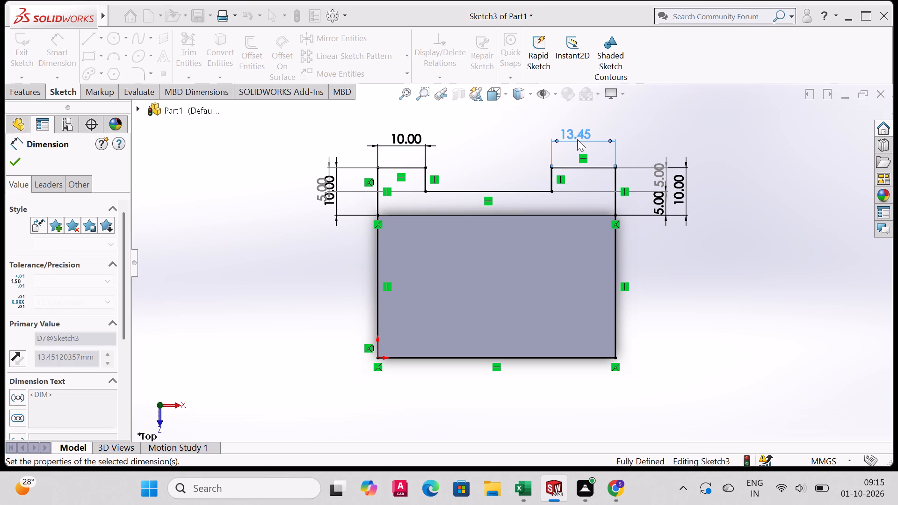
click(13, 157)
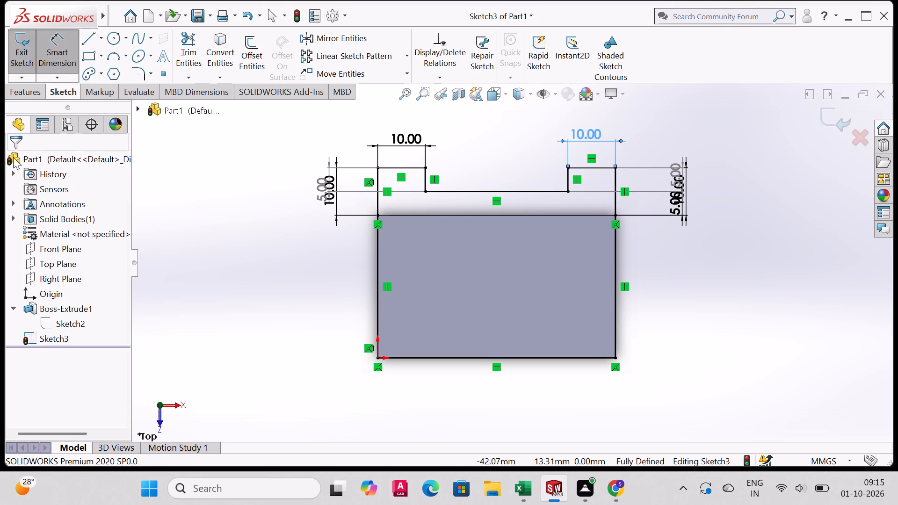
Extrude the notched profile sketch as a blind boss 5 mm deep, merged with the existing block.
click(17, 90)
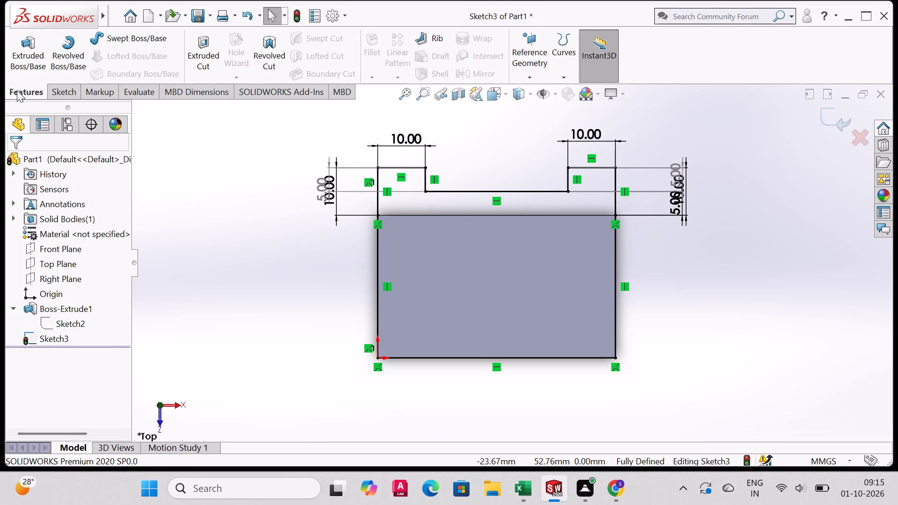
click(28, 57)
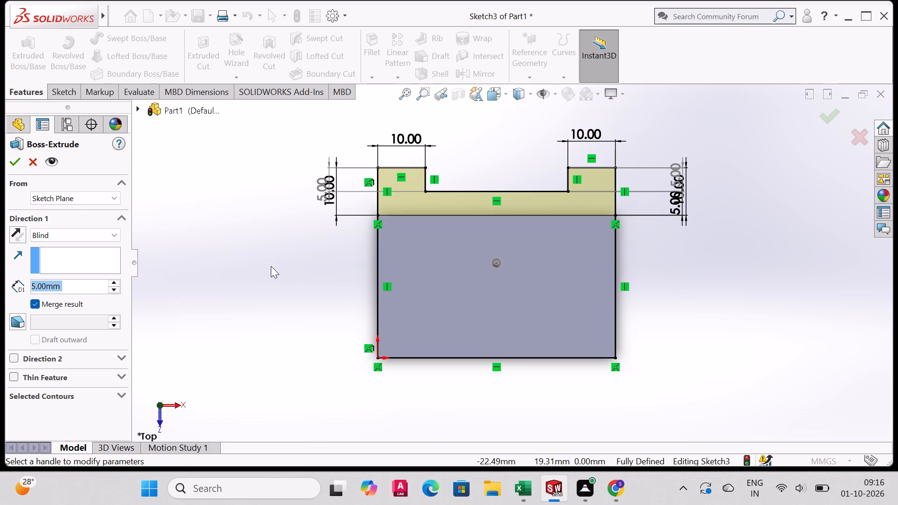
key(ctrl+6)
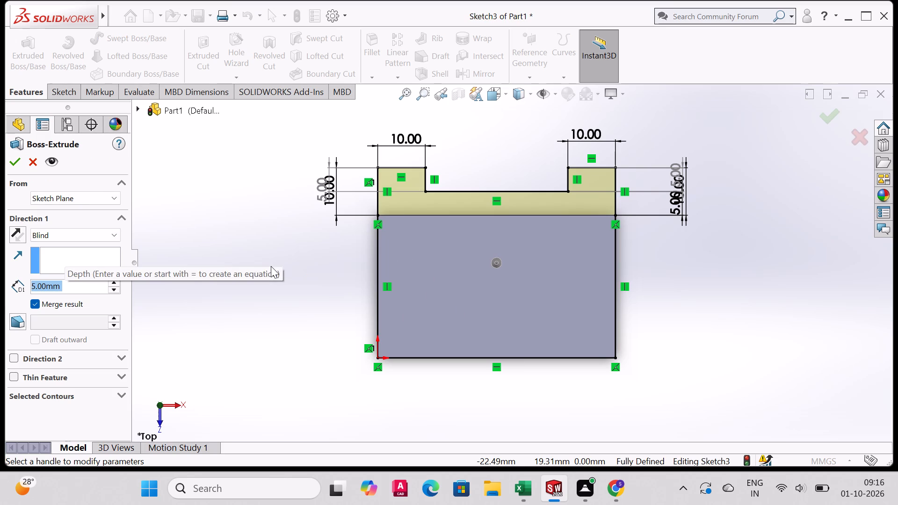
key(ctrl+7)
key(ctrl+7)
click(13, 165)
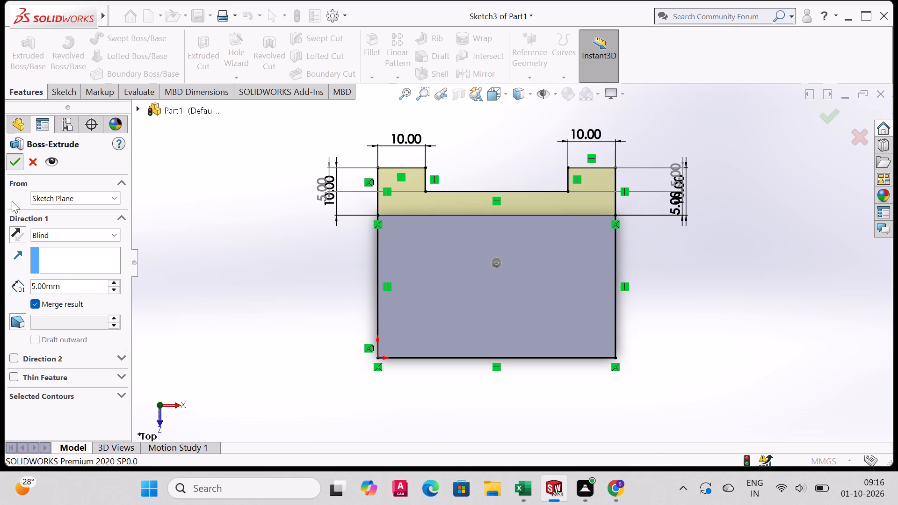
Examine the notched base plate and its two tabs against the block in isometric, underside and side views.
key(ctrl+7)
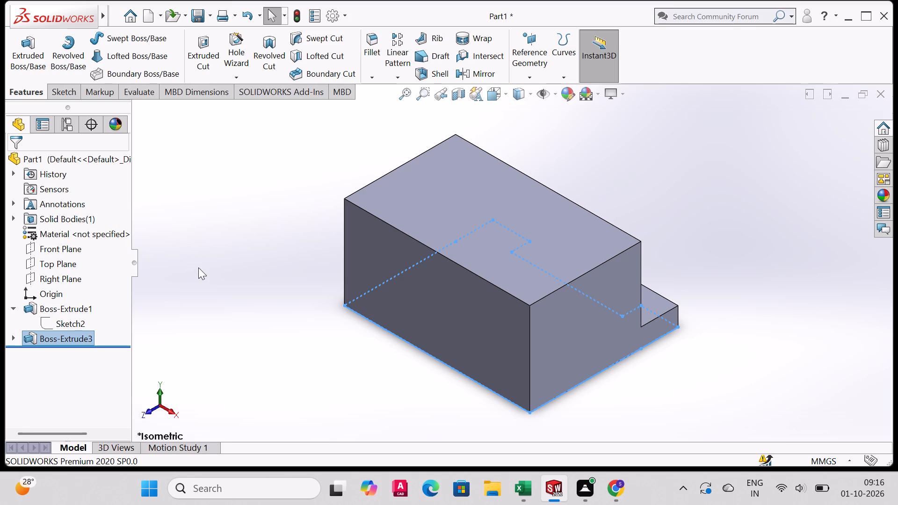
scroll(316, 266, down, 1)
middle_drag(529, 276, 348, 270)
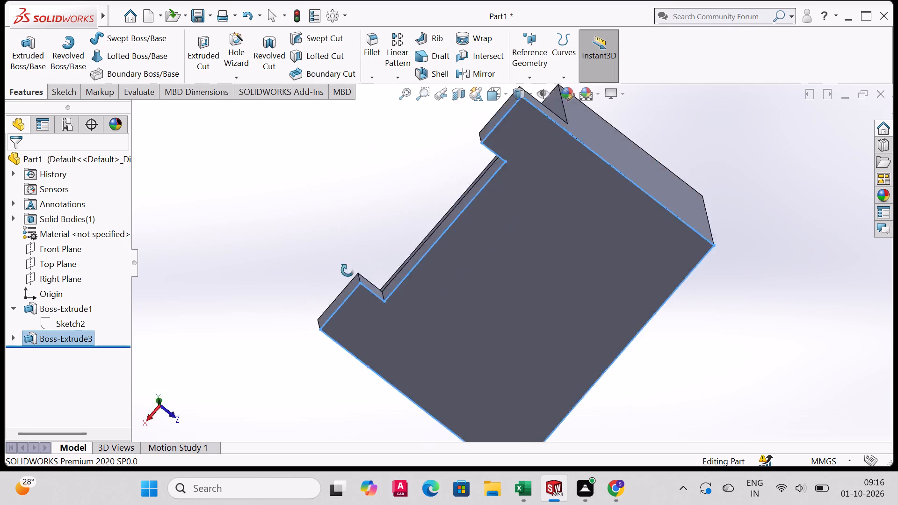
middle_drag(348, 270, 375, 140)
middle_drag(656, 371, 645, 348)
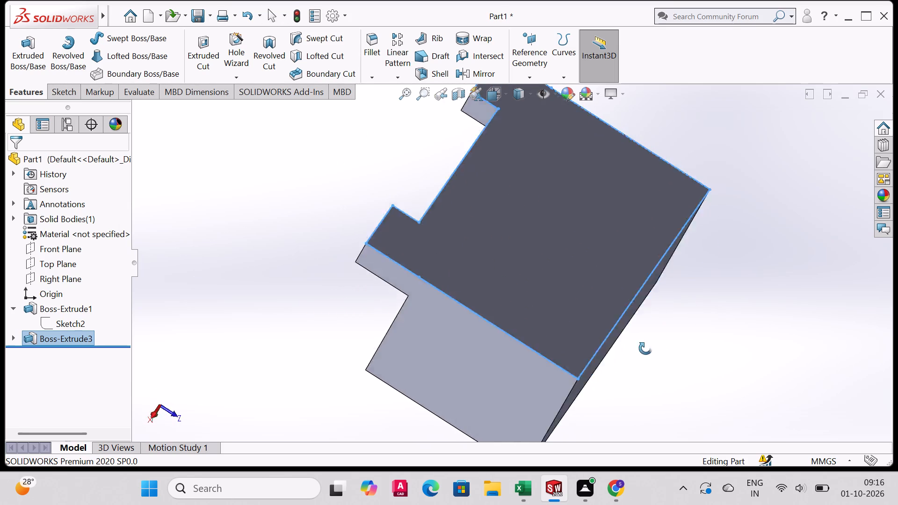
middle_drag(645, 348, 635, 231)
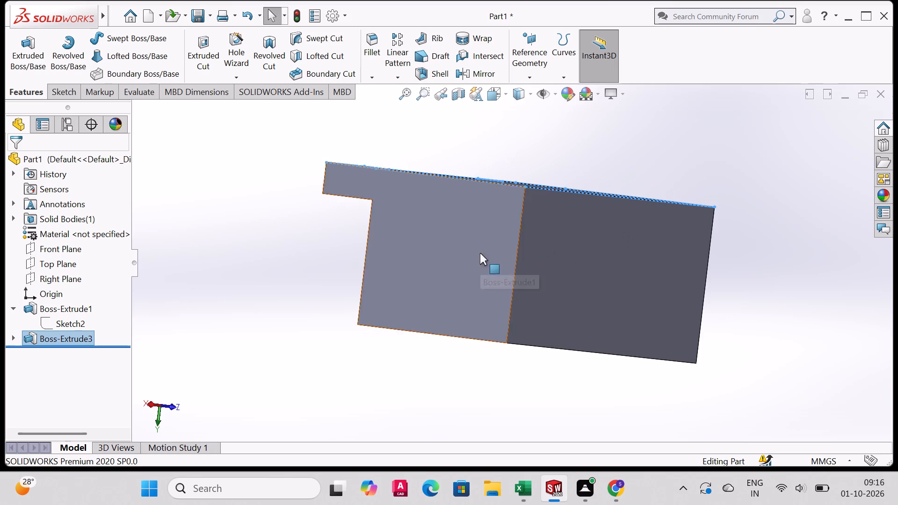
middle_drag(480, 253, 485, 292)
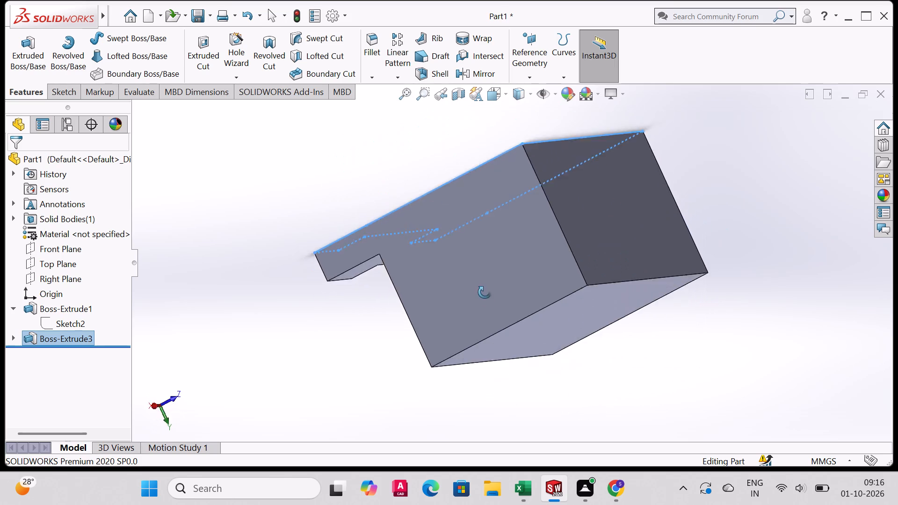
middle_drag(485, 292, 558, 269)
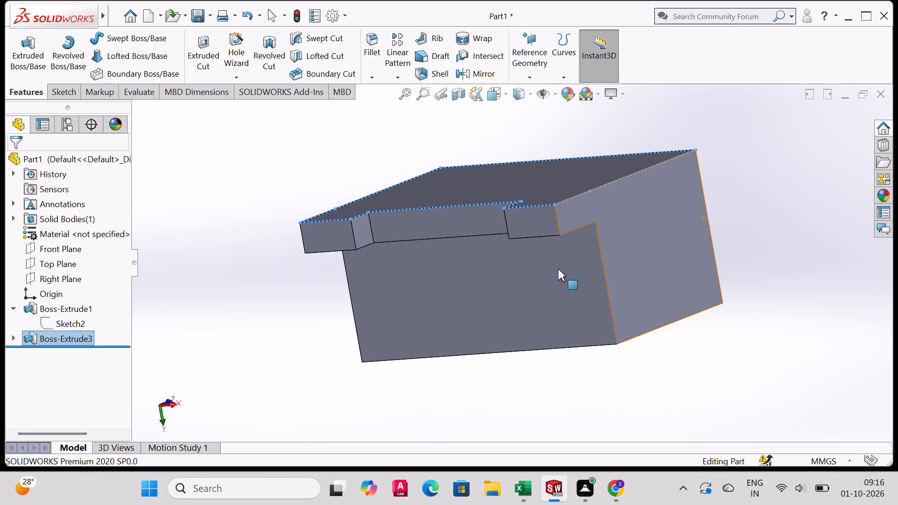
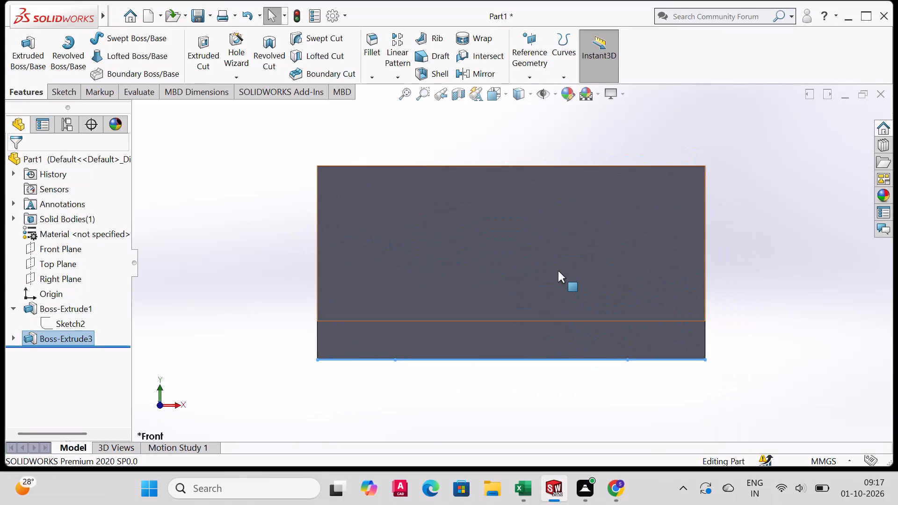
Examine the notched part in the standard orthographic and isometric views, including the block's front and side faces.
key(ctrl+2)
key(ctrl+3)
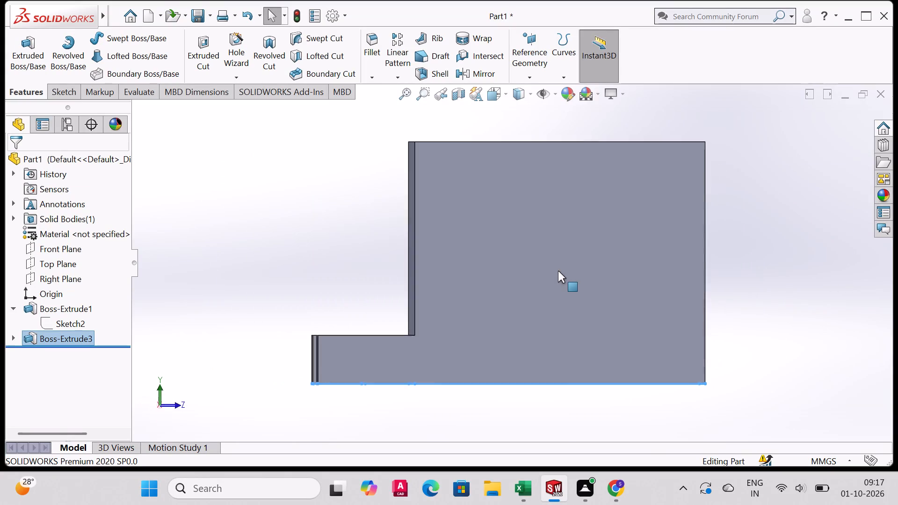
key(ctrl+4)
key(ctrl+5)
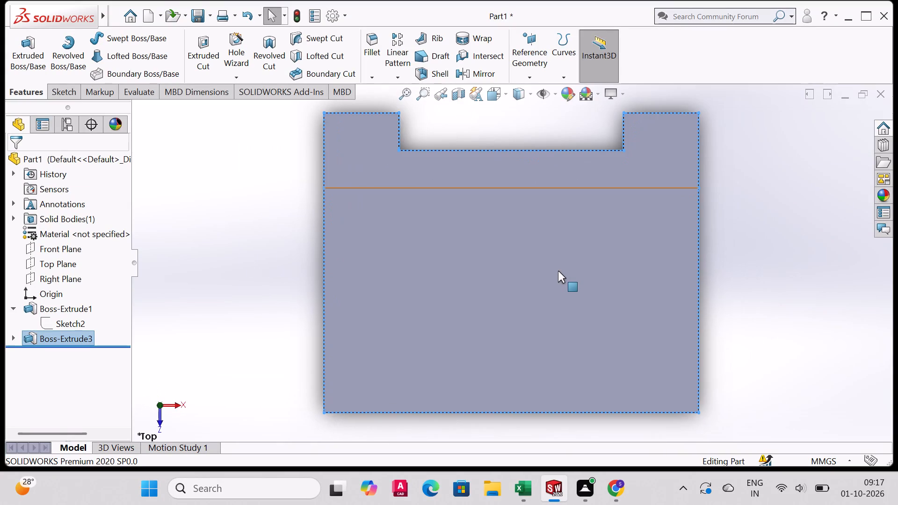
key(ctrl+5)
key(ctrl+6)
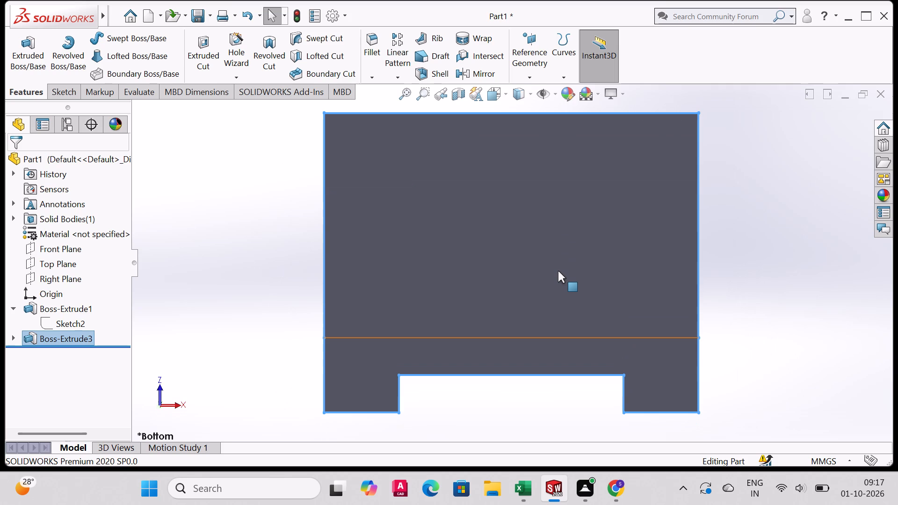
key(ctrl+6)
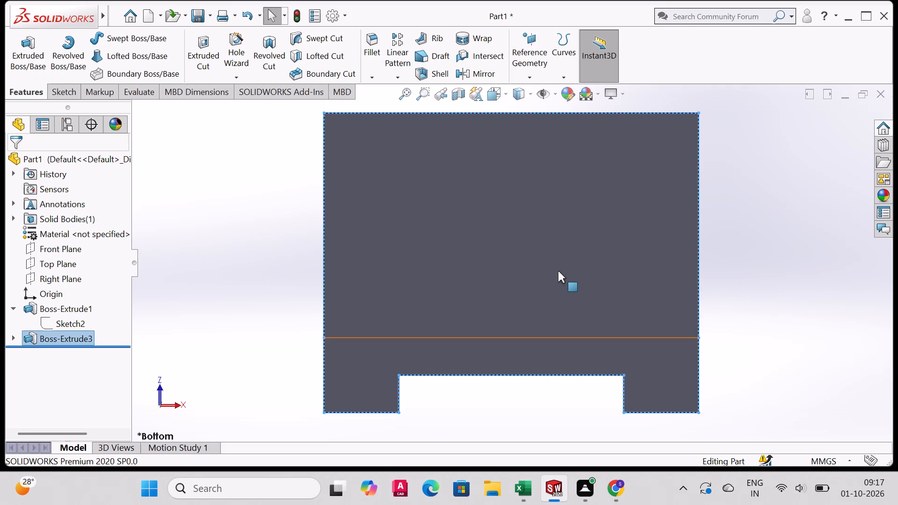
key(ctrl+7)
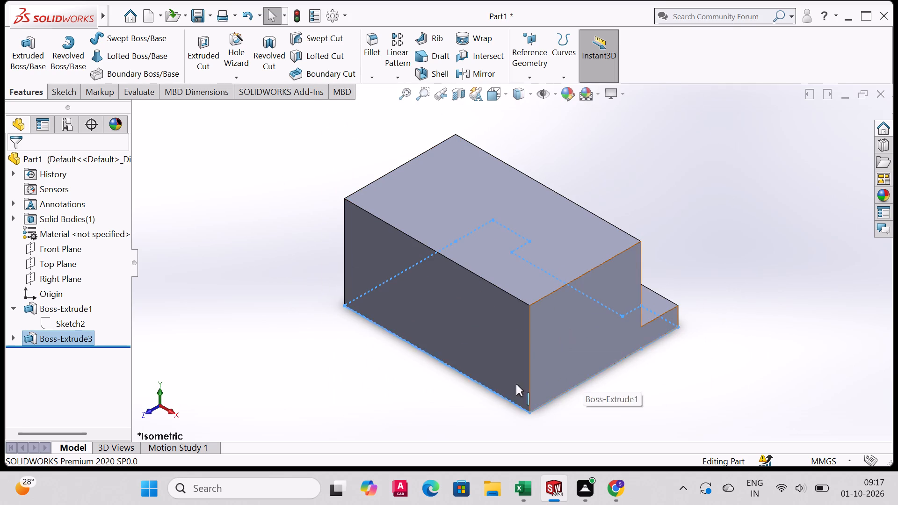
click(485, 293)
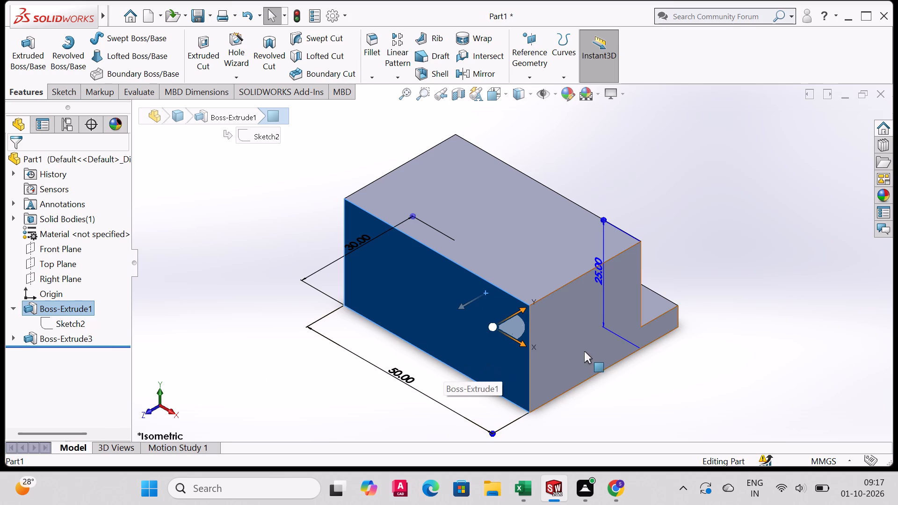
click(661, 325)
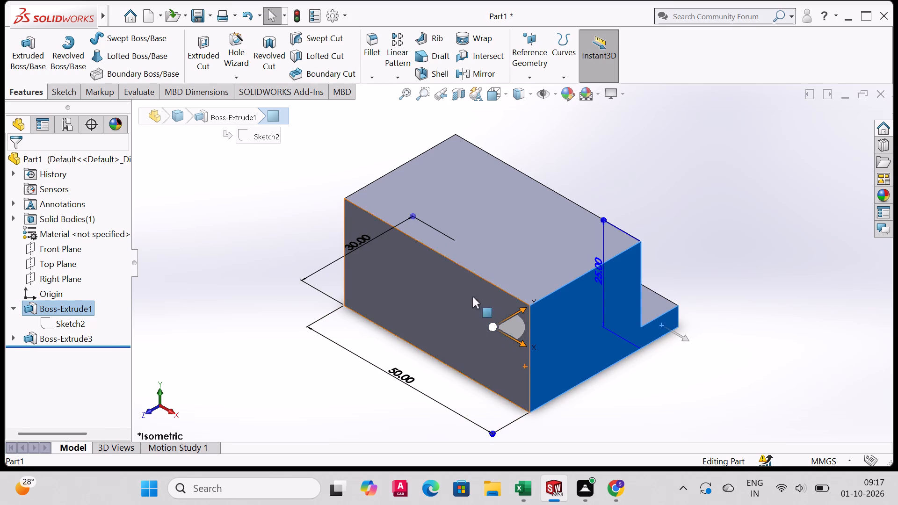
click(267, 289)
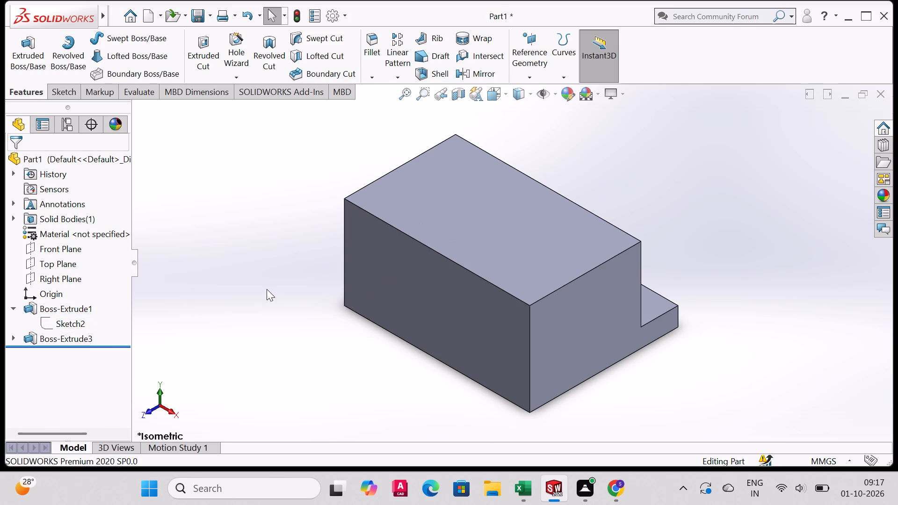
Open a new sketch on the flat underside of the notched base plate.
middle_drag(540, 336, 431, 227)
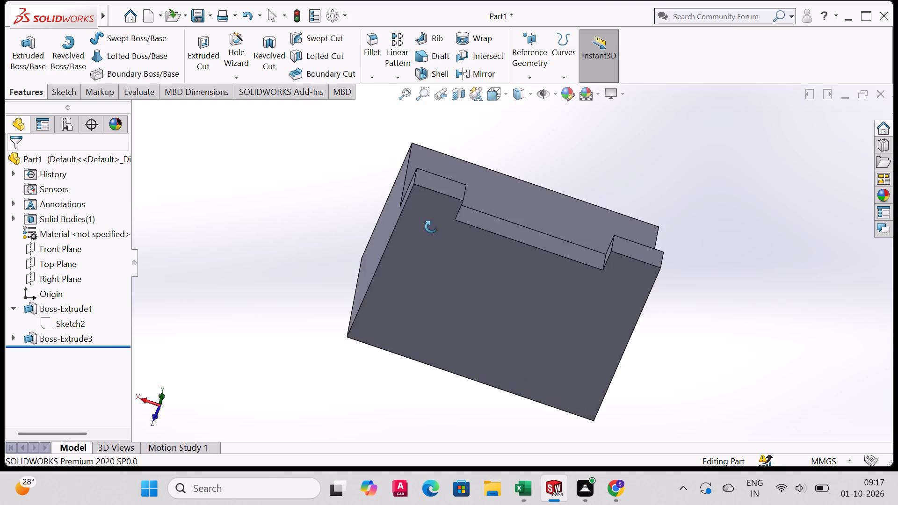
middle_drag(431, 227, 453, 144)
middle_drag(605, 341, 433, 405)
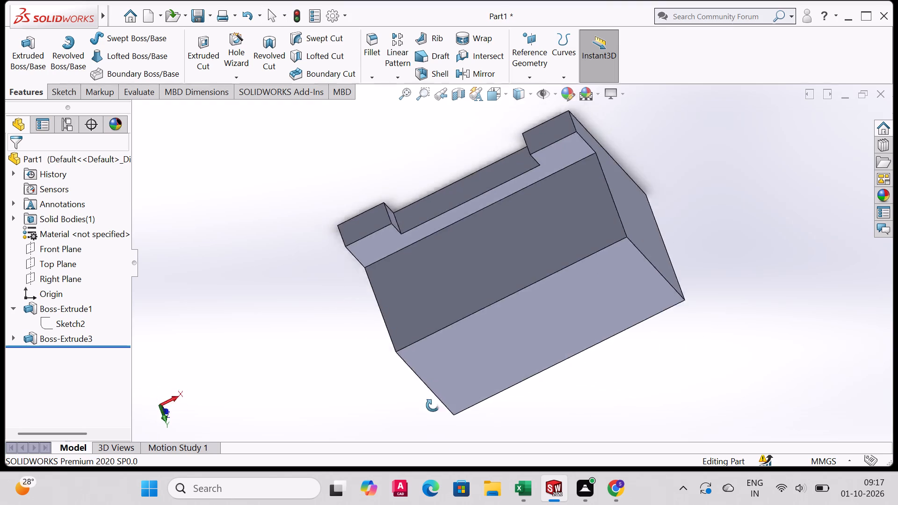
middle_drag(433, 405, 400, 336)
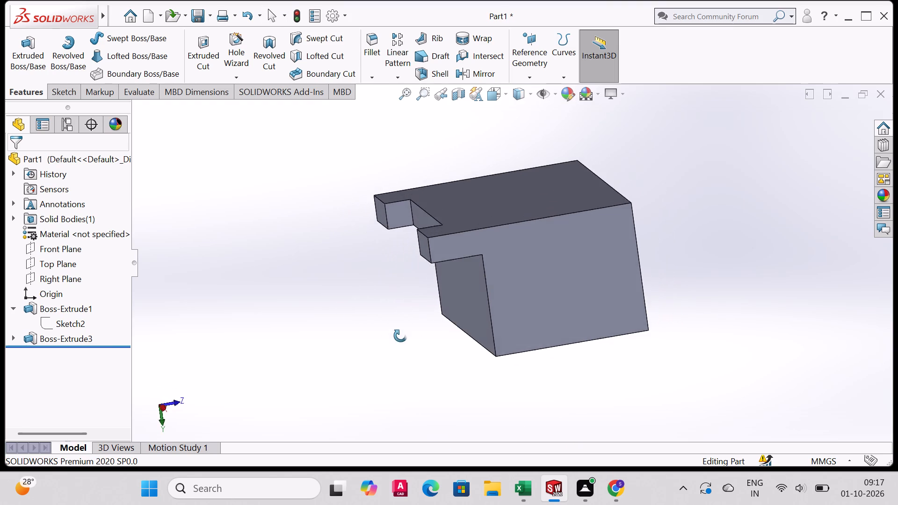
middle_drag(400, 336, 422, 361)
scroll(417, 356, down, 1)
scroll(421, 353, up, 1)
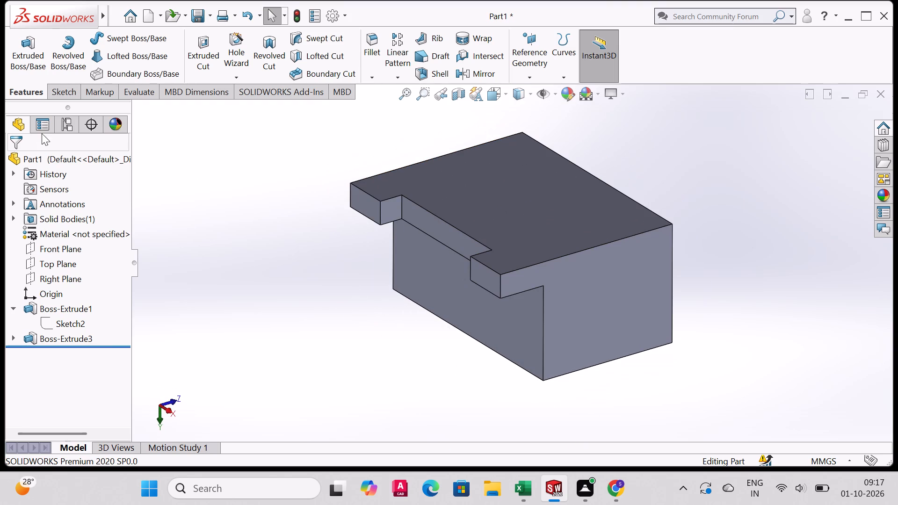
click(57, 98)
click(25, 71)
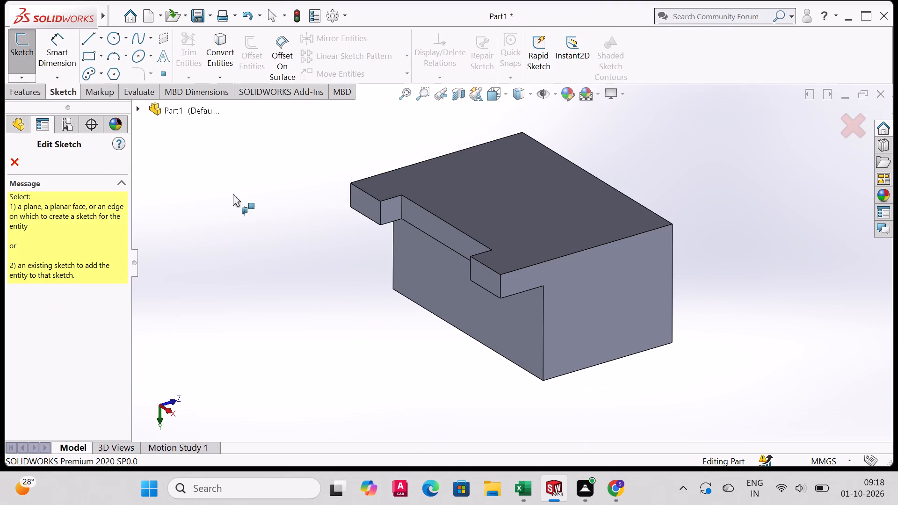
click(561, 198)
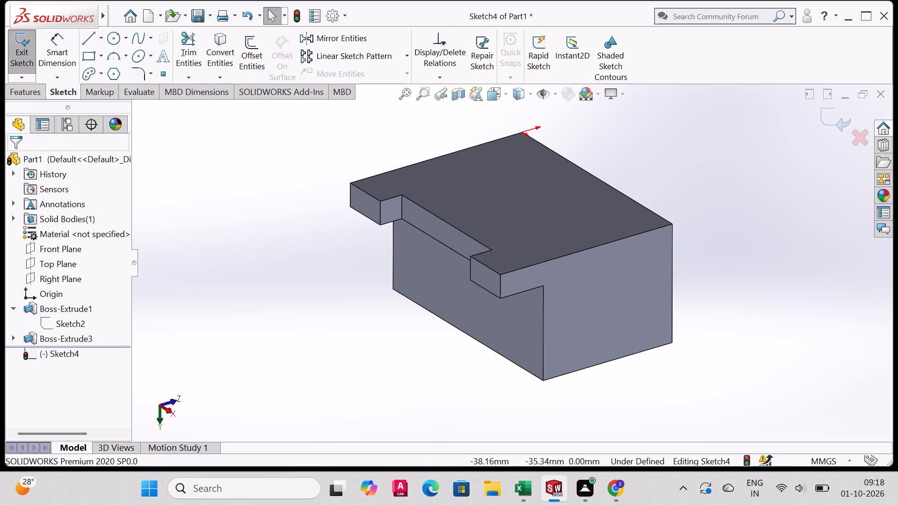
Sketch a line about 20 mm long from the underside's front-right corner along the side edge, working in the bottom view.
click(86, 43)
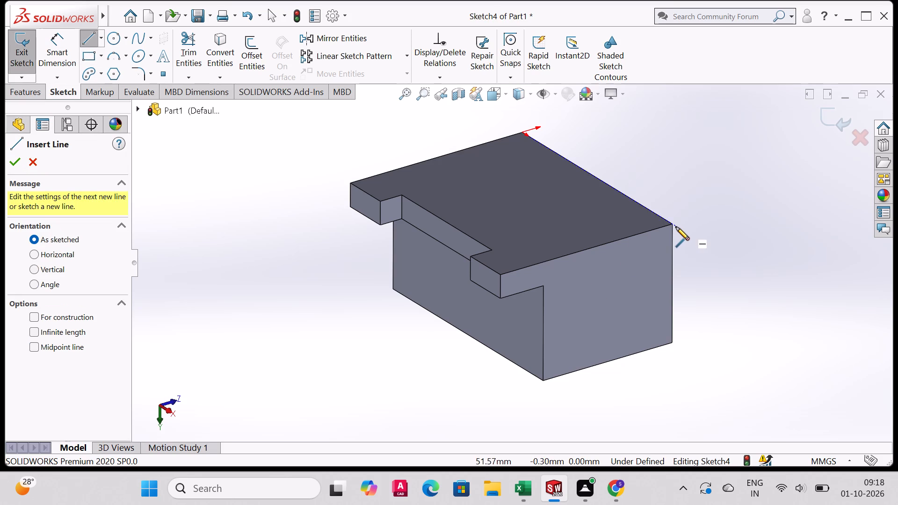
scroll(676, 227, up, 2)
scroll(676, 228, down, 3)
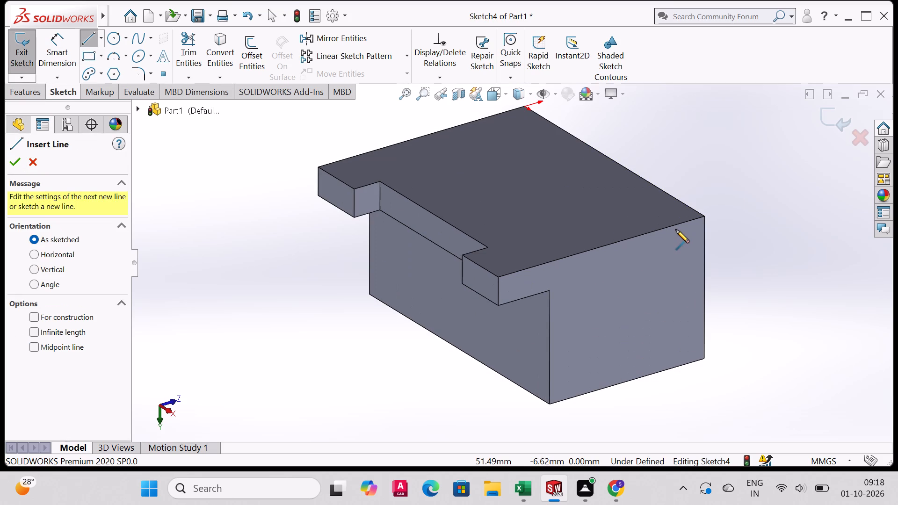
key(ctrl+5)
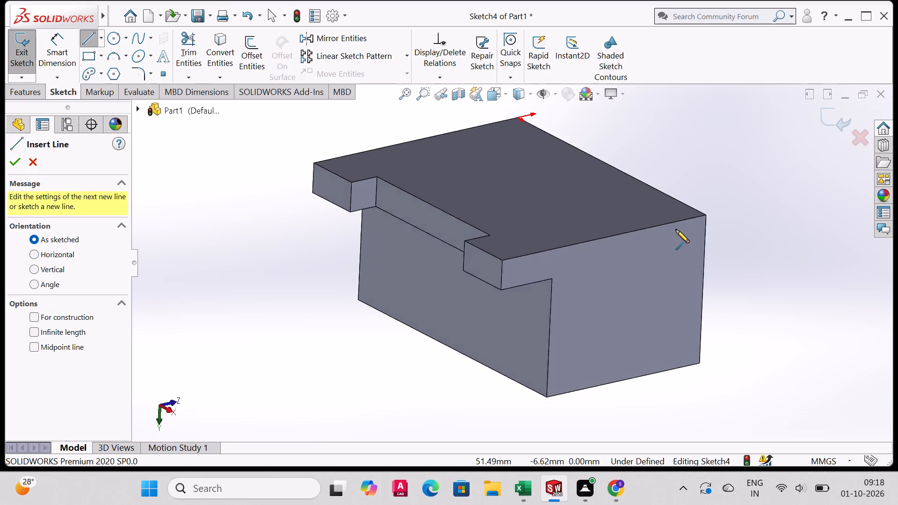
key(ctrl+4)
key(ctrl+5)
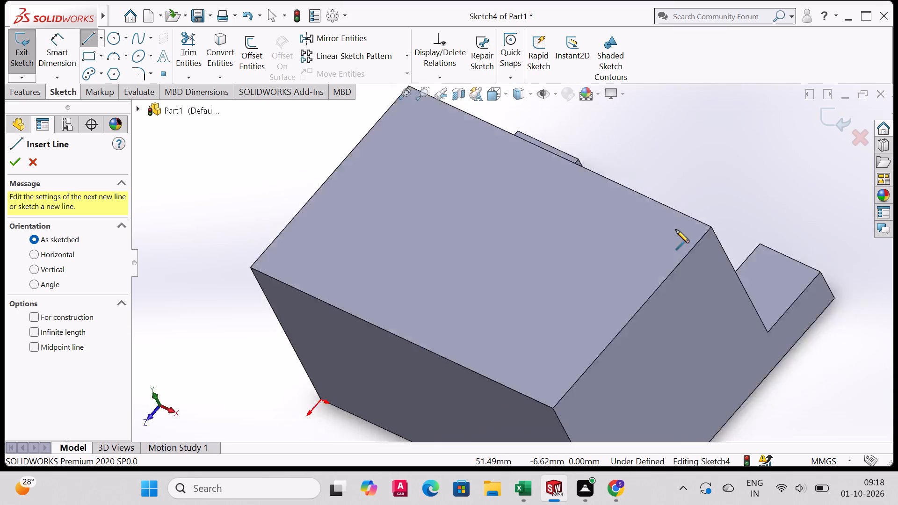
key(ctrl+6)
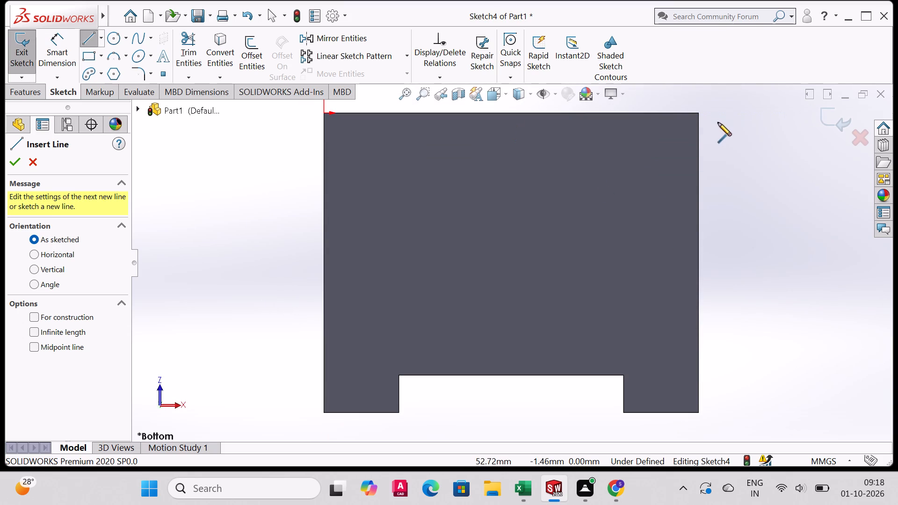
click(700, 114)
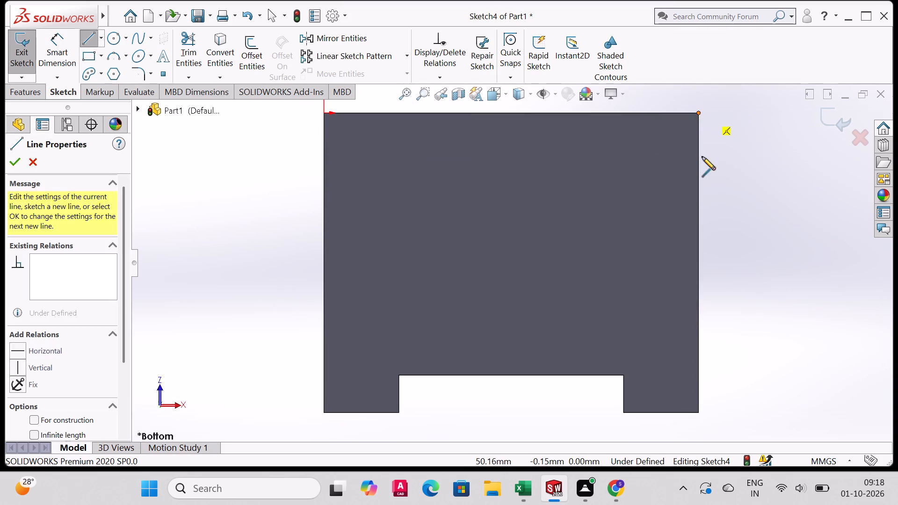
click(699, 264)
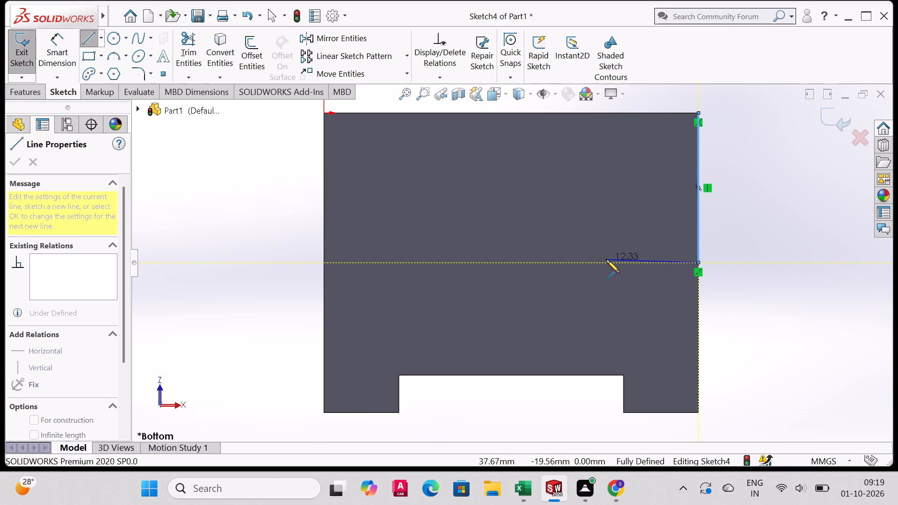
Examine the line on the underside edge from the standard views and end the line chain without adding another segment.
key(ctrl+1)
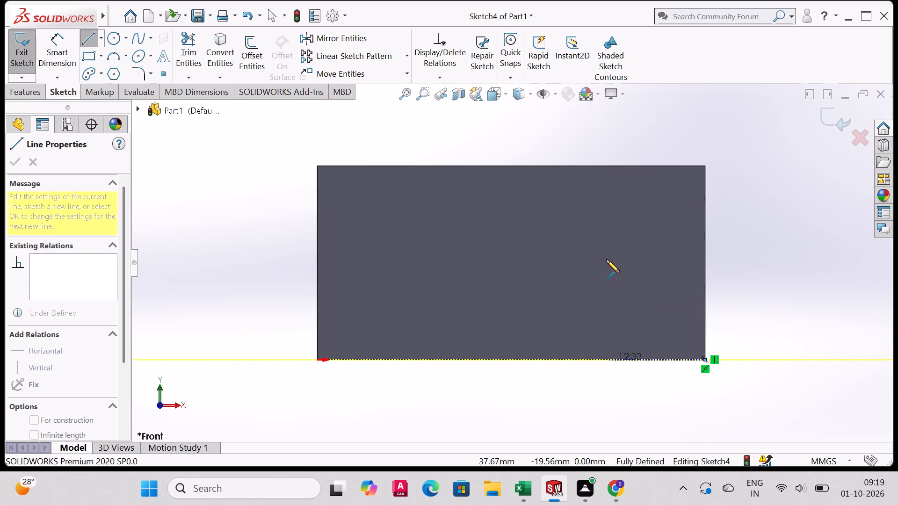
key(ctrl+2)
key(ctrl+3)
key(ctrl+4)
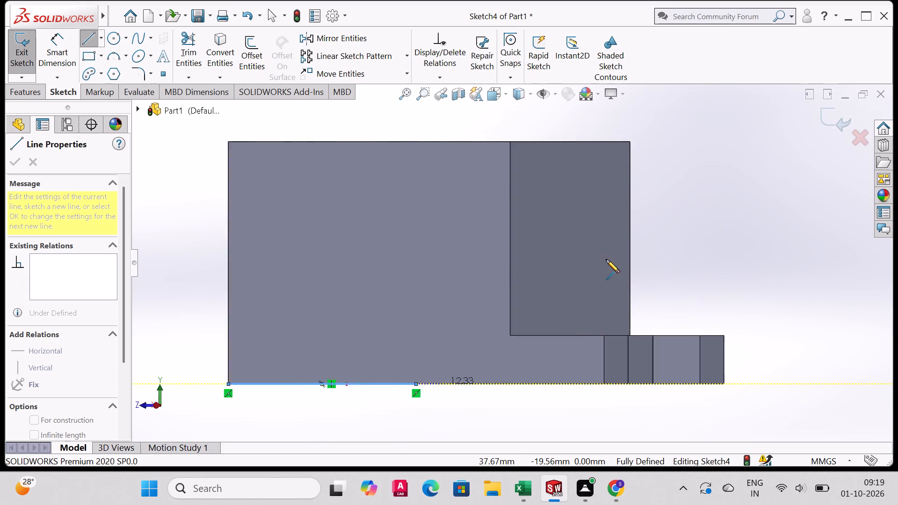
key(ctrl+5)
key(ctrl+6)
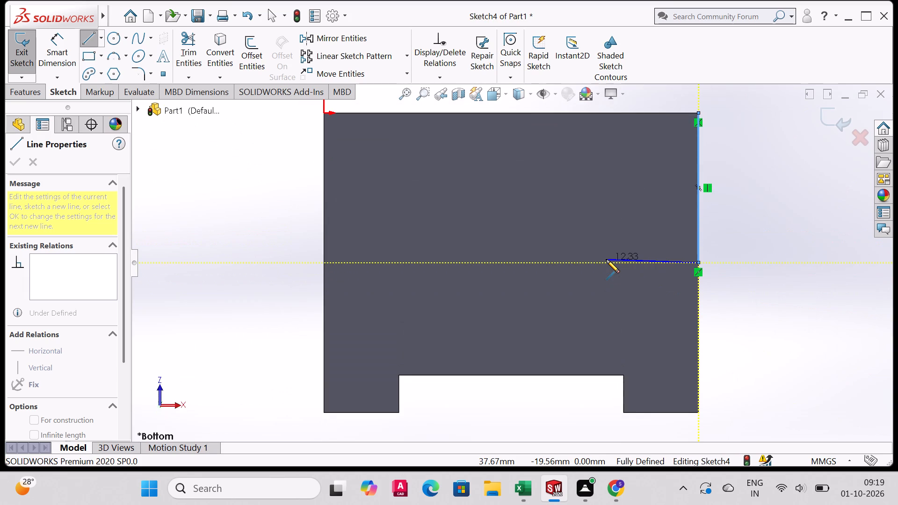
key(ctrl+6)
key(ctrl+6)
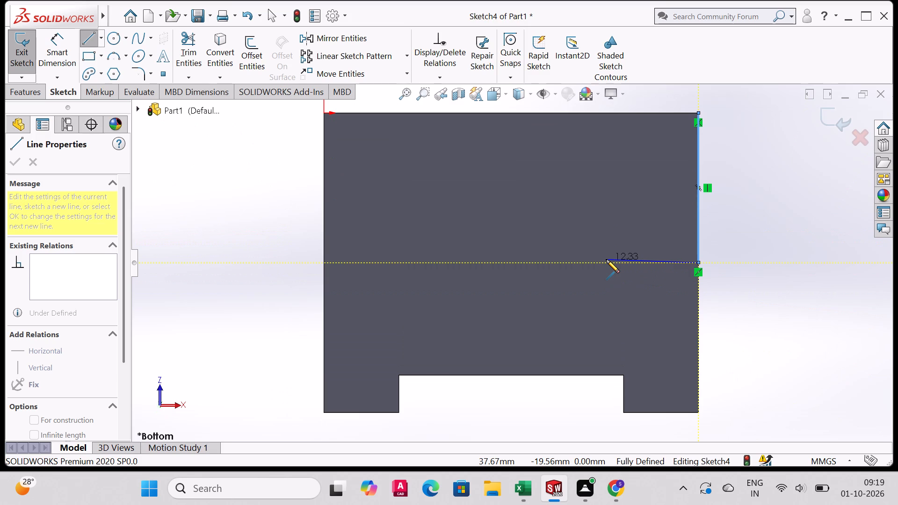
key(ctrl+7)
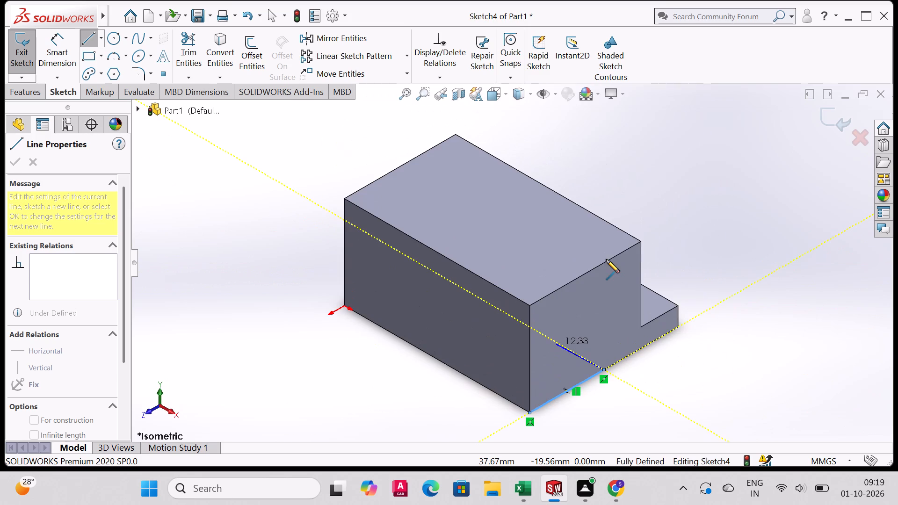
key(ctrl+8)
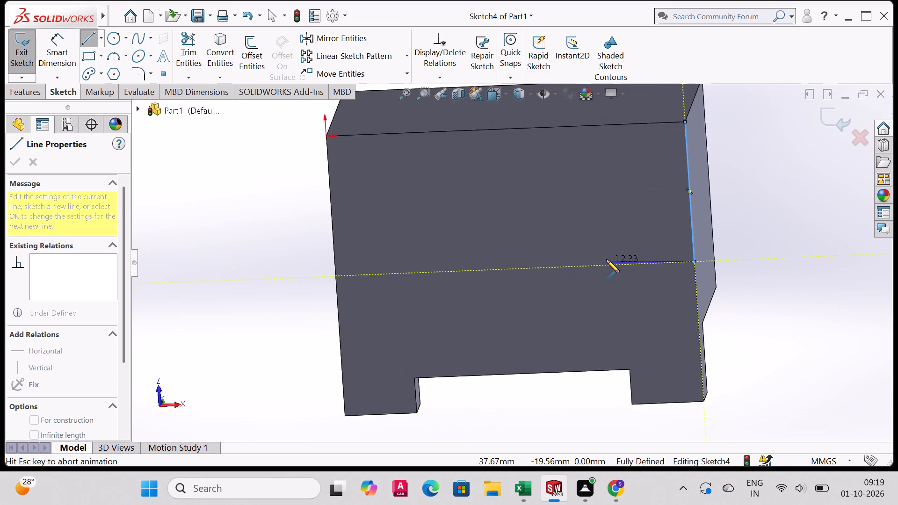
key(ctrl+8)
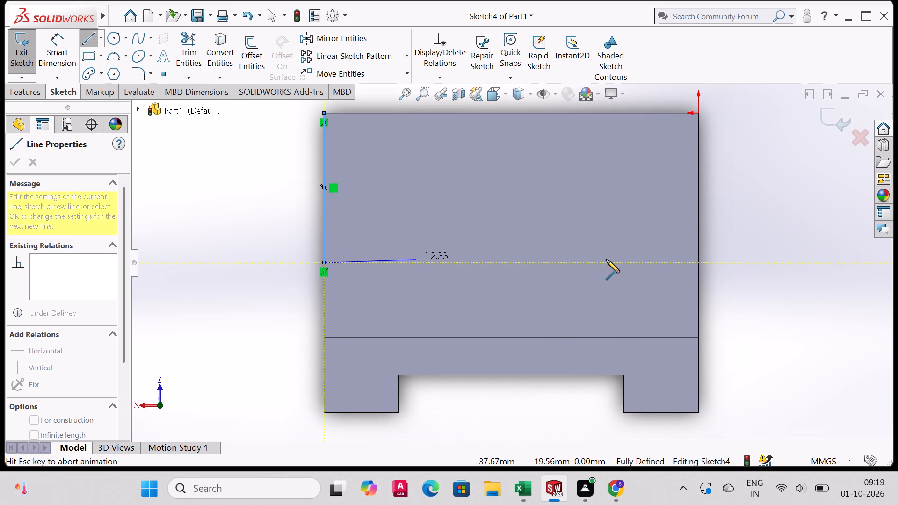
key(ctrl+7)
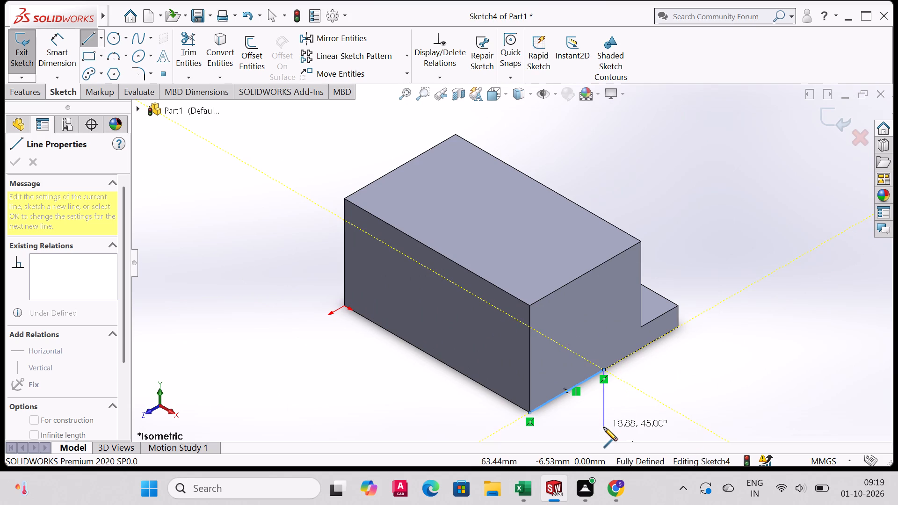
scroll(603, 418, down, 1)
scroll(603, 418, up, 2)
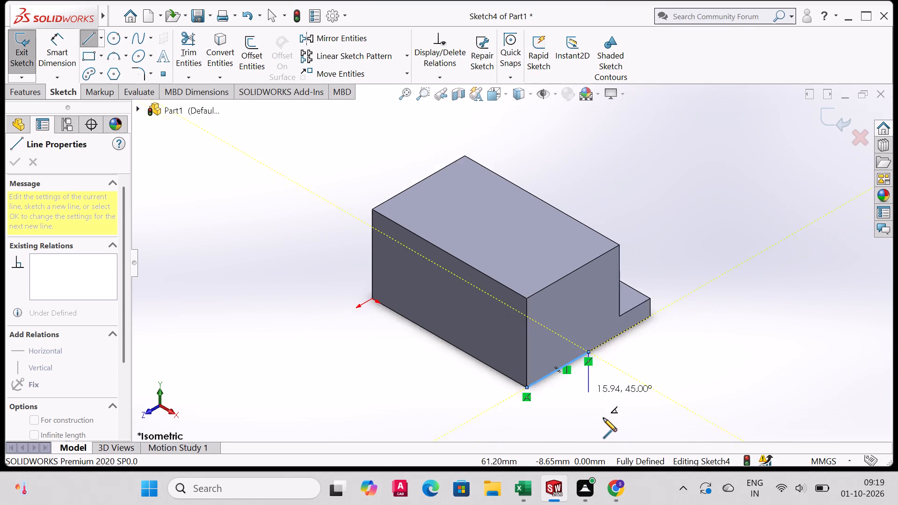
scroll(603, 418, up, 2)
scroll(558, 368, up, 2)
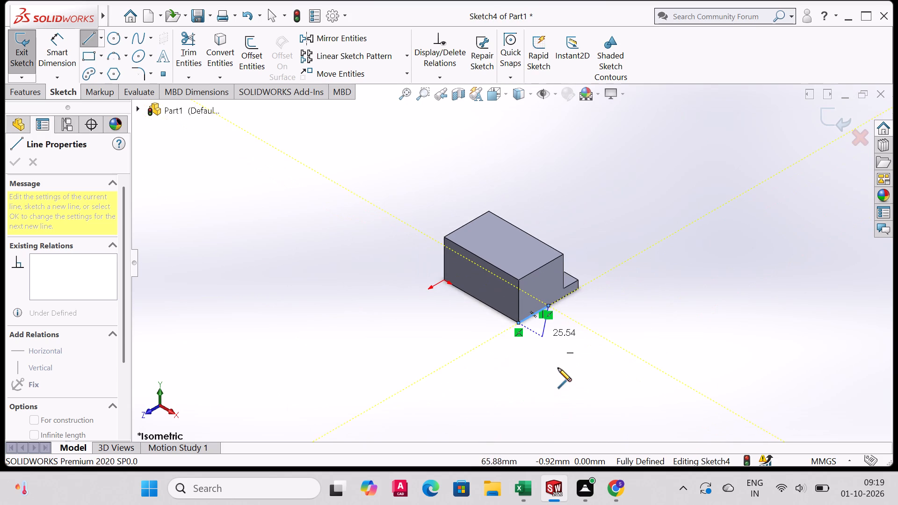
scroll(558, 368, down, 2)
scroll(563, 367, up, 3)
scroll(563, 367, down, 3)
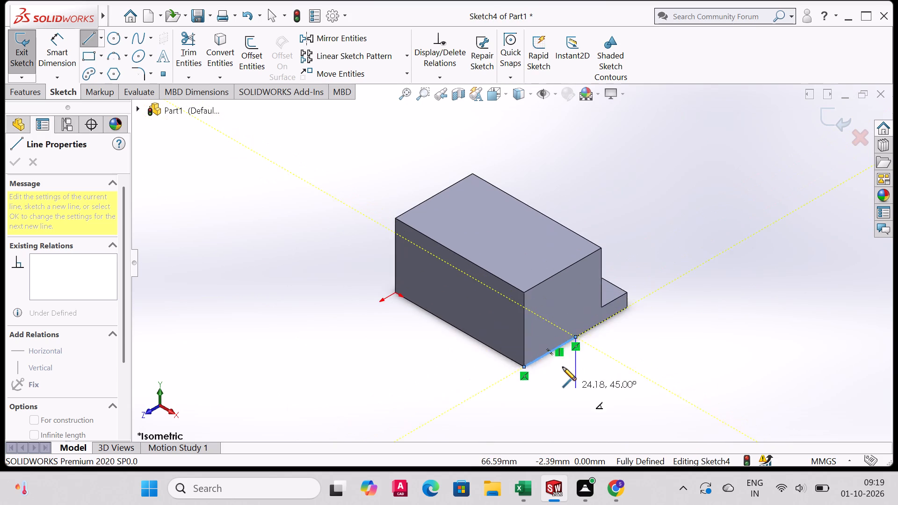
scroll(563, 367, down, 2)
right_click(577, 380)
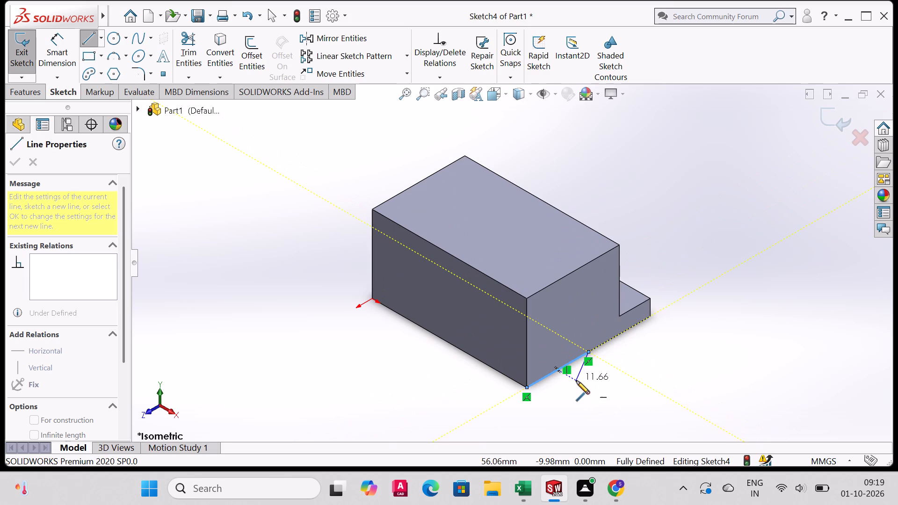
click(619, 339)
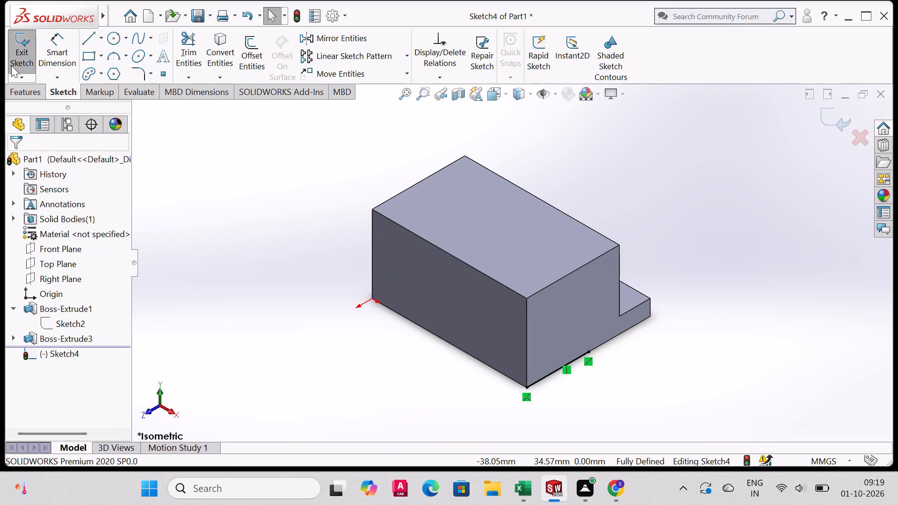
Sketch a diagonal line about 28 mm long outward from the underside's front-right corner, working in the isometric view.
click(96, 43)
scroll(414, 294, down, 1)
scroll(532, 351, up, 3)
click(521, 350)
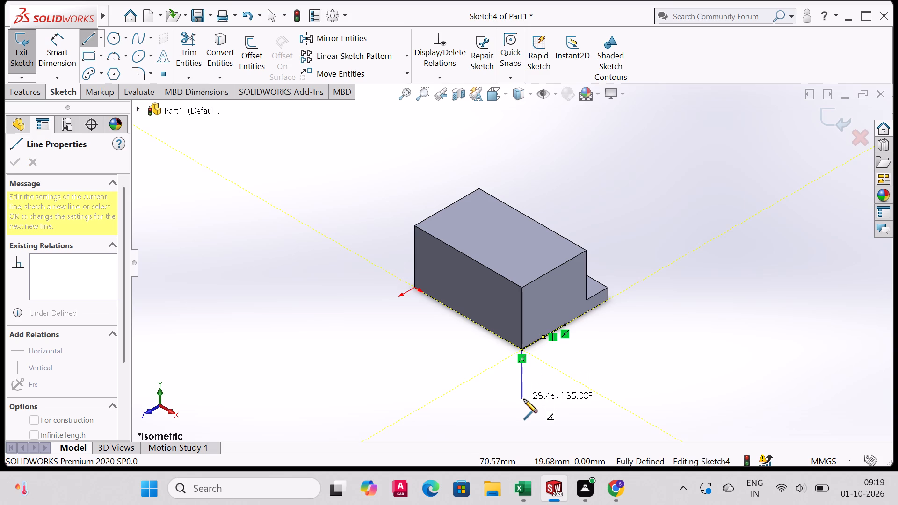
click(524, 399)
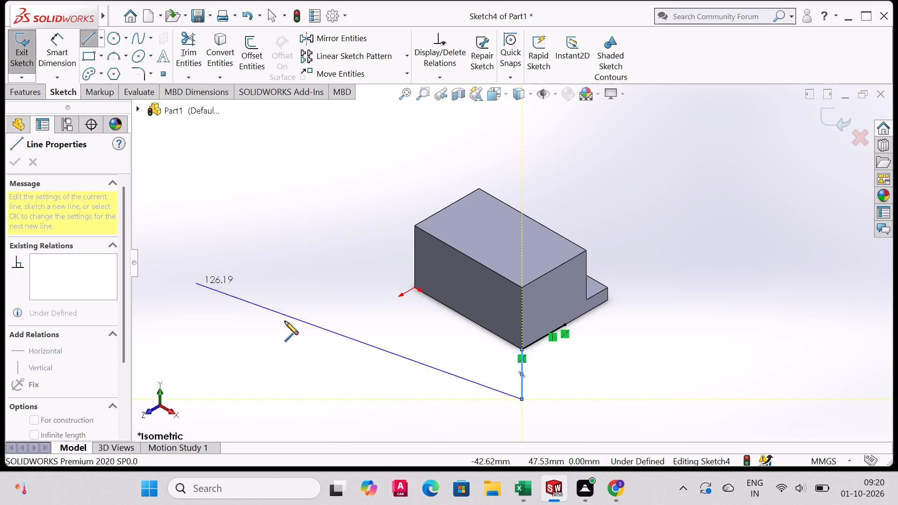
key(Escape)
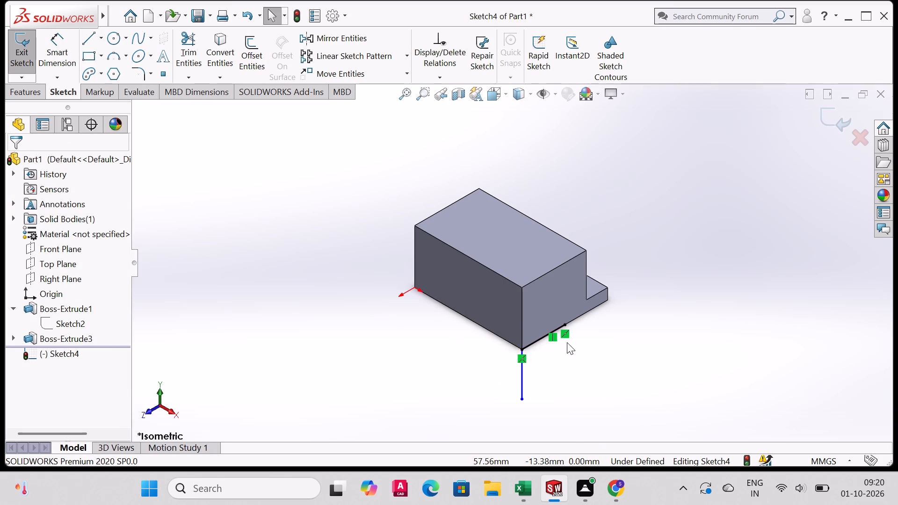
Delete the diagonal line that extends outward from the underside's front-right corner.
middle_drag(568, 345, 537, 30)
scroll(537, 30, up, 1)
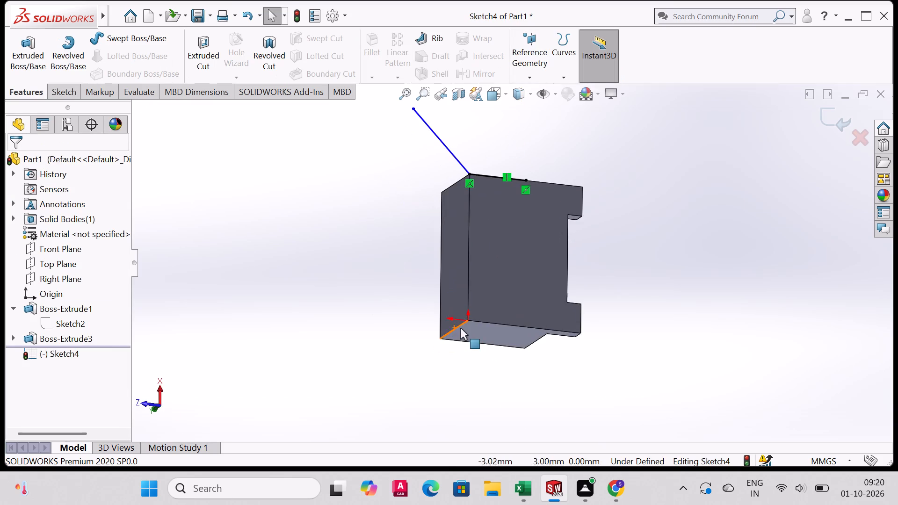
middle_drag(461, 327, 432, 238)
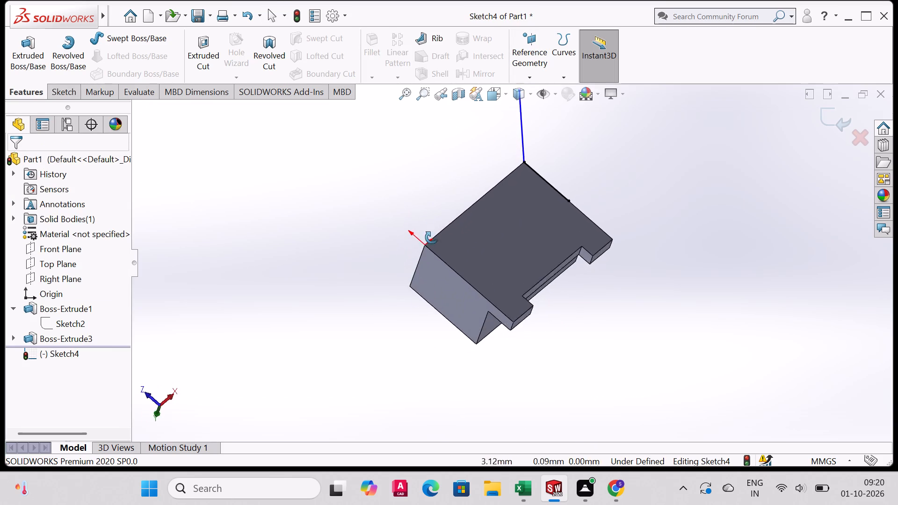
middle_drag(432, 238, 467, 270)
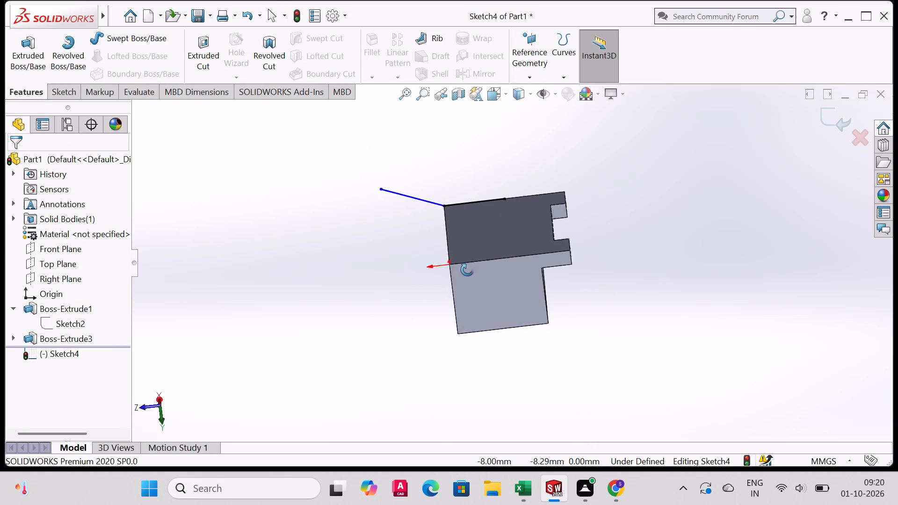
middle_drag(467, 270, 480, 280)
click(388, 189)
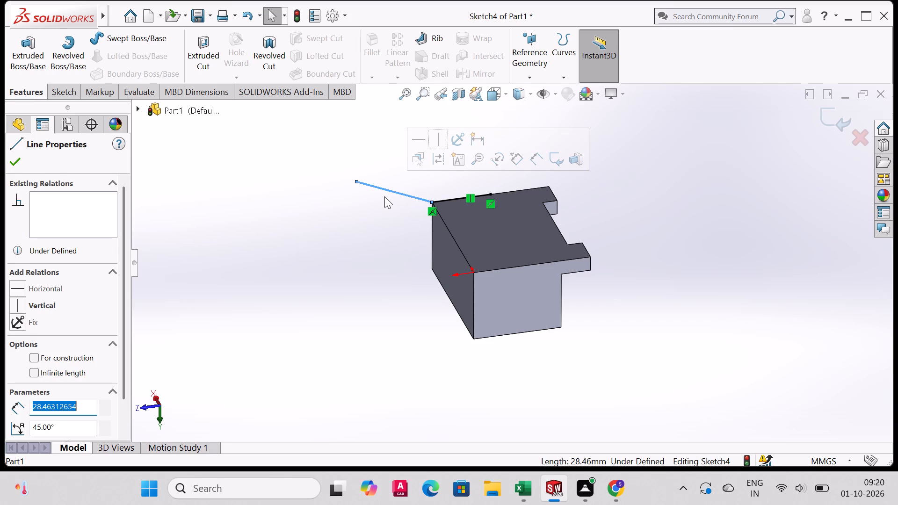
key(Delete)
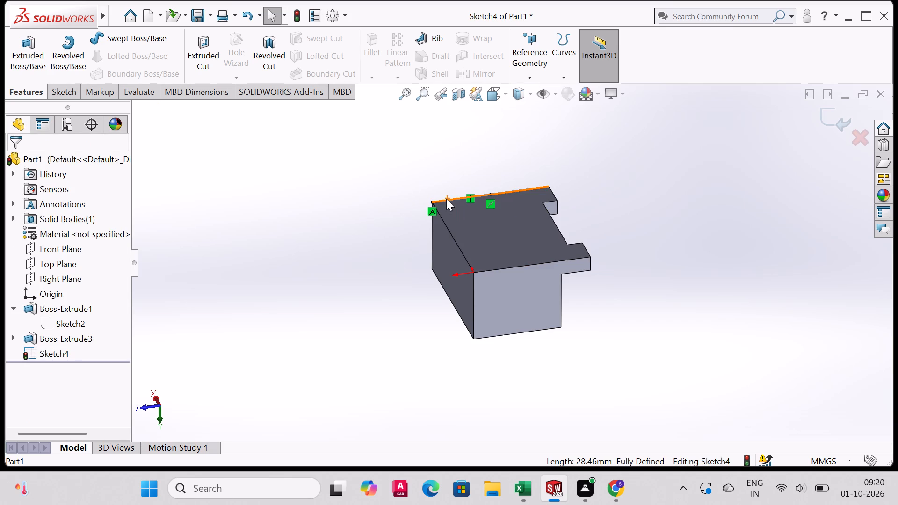
Sketch a line about 13 mm long from the underside's front-right corner along the front edge and end the chain.
middle_drag(461, 238, 616, 405)
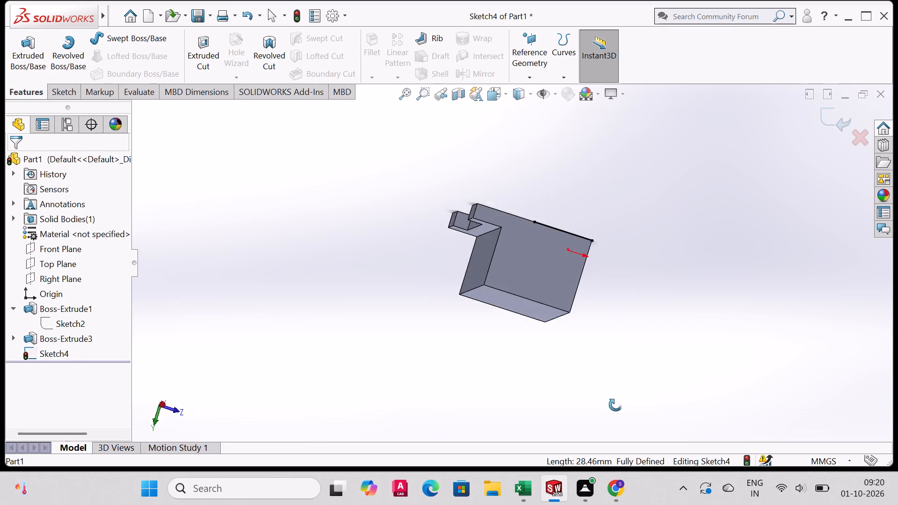
middle_drag(616, 405, 578, 407)
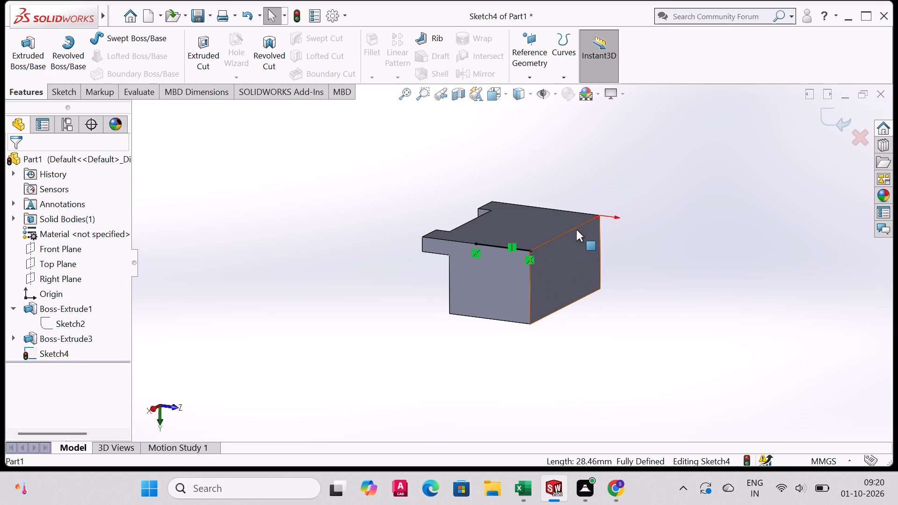
scroll(576, 230, up, 1)
scroll(575, 227, down, 3)
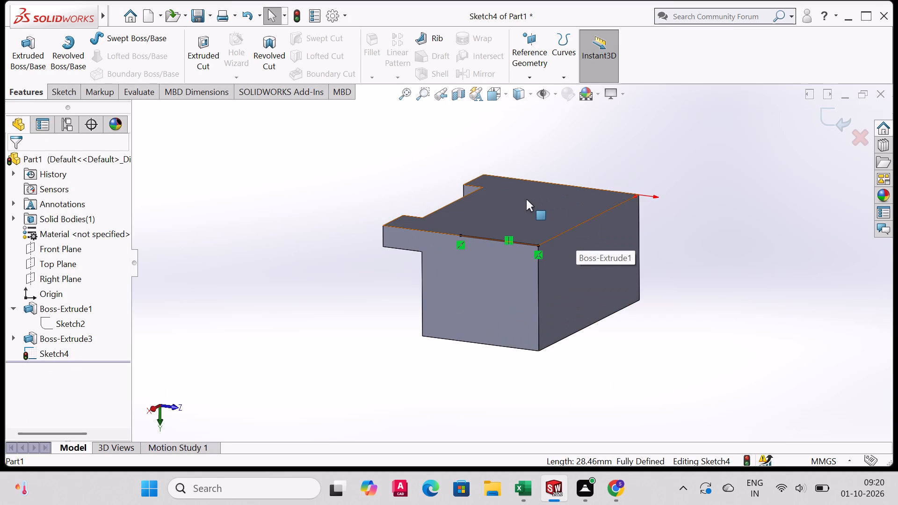
scroll(526, 199, down, 2)
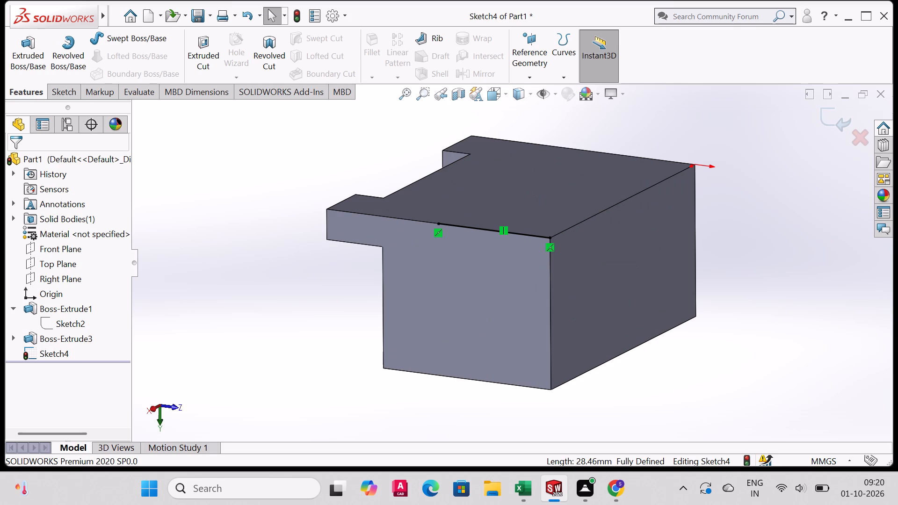
click(69, 97)
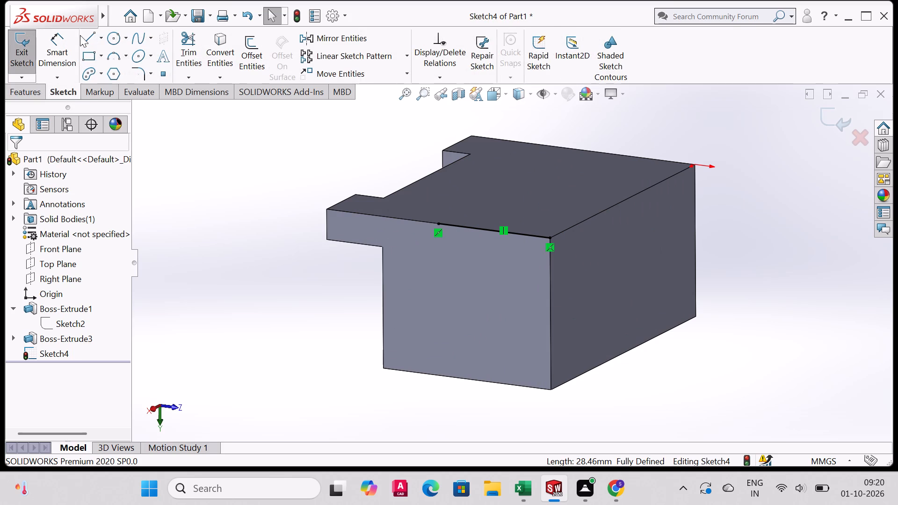
click(80, 35)
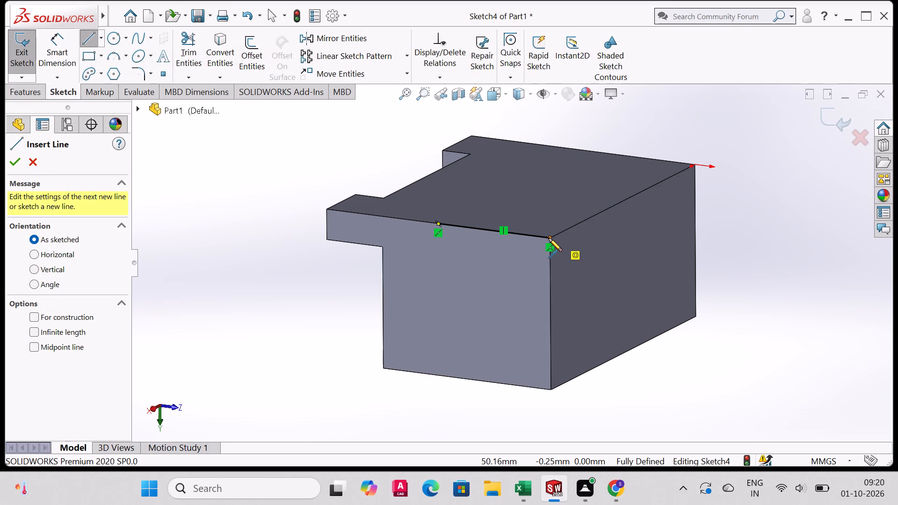
click(549, 238)
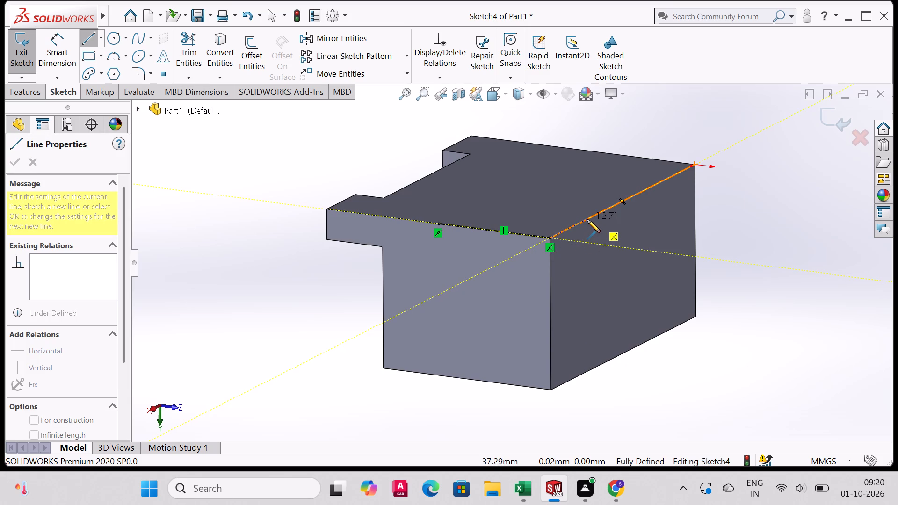
click(587, 219)
click(587, 214)
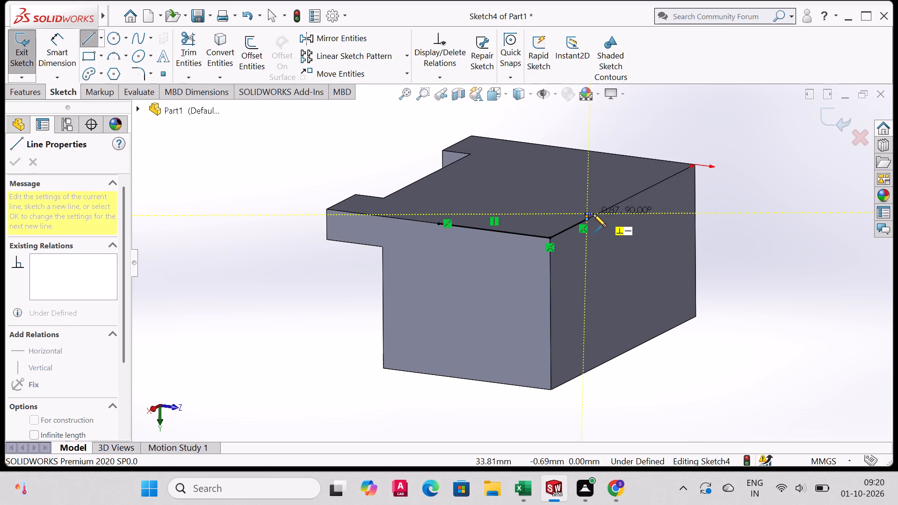
key(Escape)
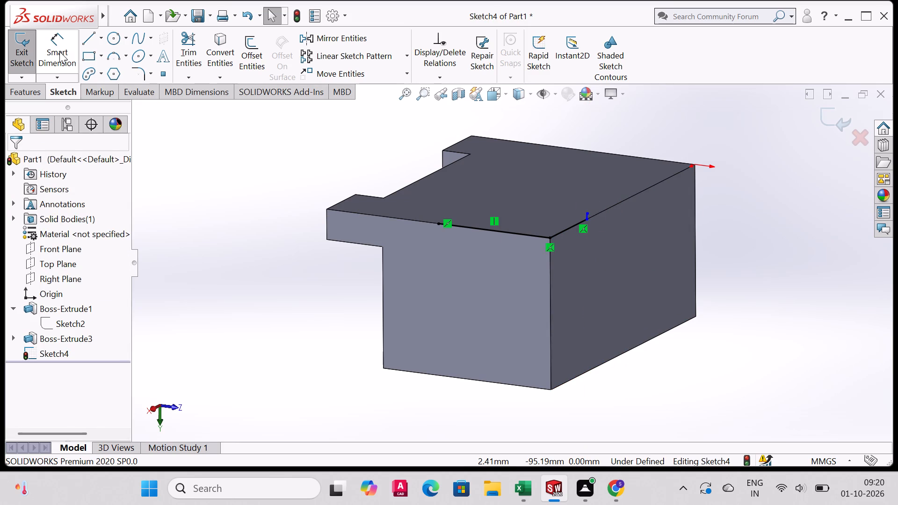
Trim away the tiny stray segment at the free end of the front-edge line.
click(181, 40)
scroll(635, 188, up, 2)
scroll(635, 188, down, 5)
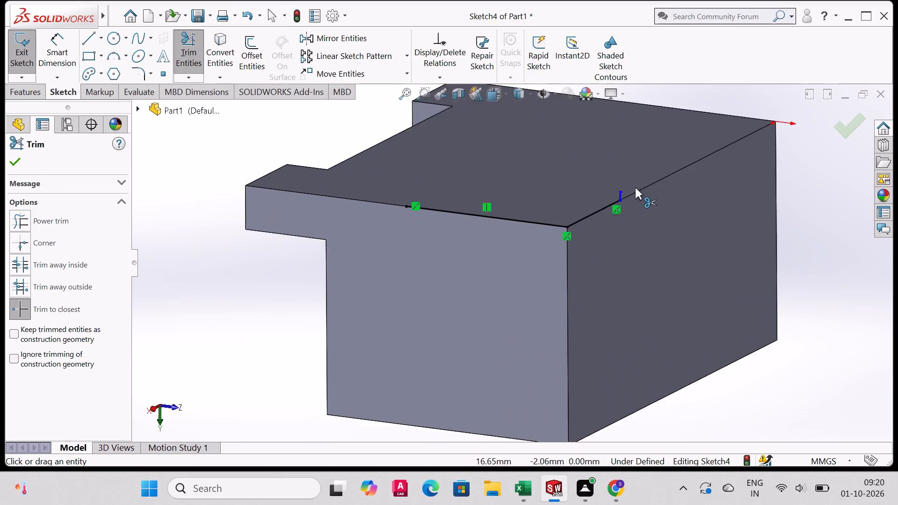
scroll(635, 188, down, 1)
click(666, 165)
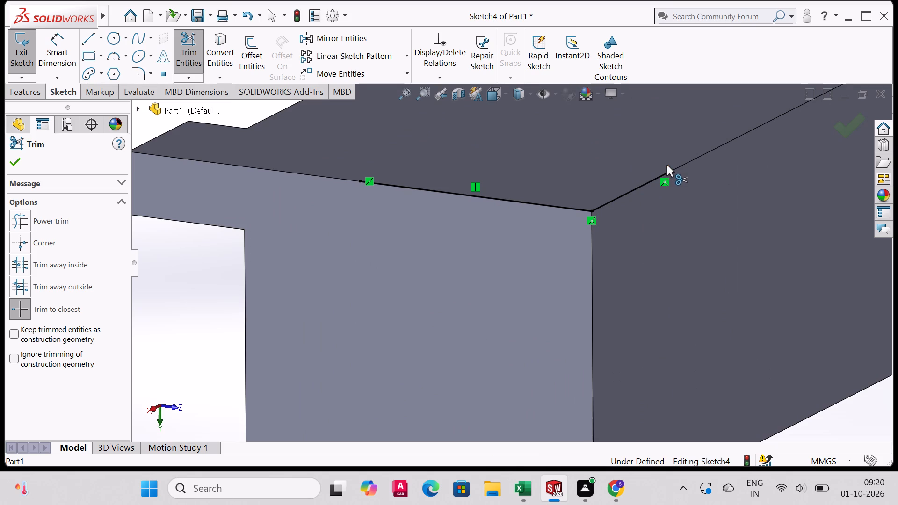
click(93, 36)
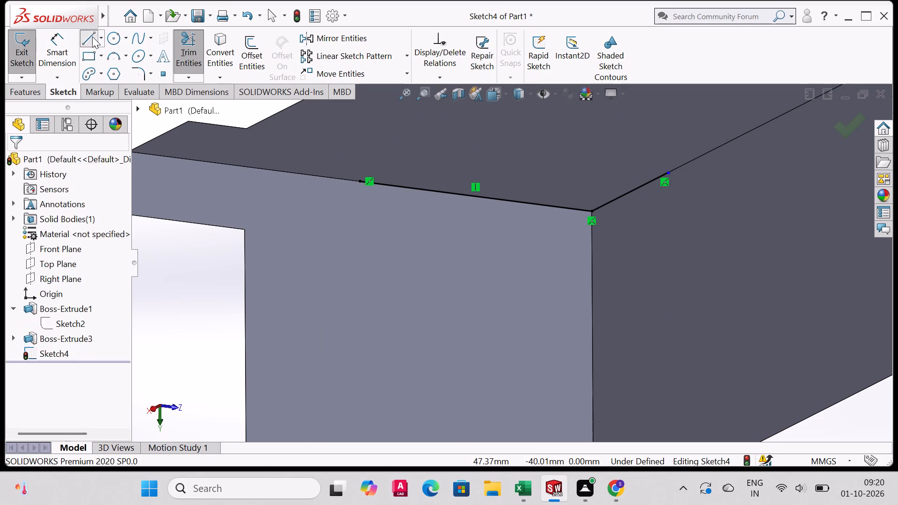
Dimension the front-edge line on the underside to 5 mm.
click(64, 42)
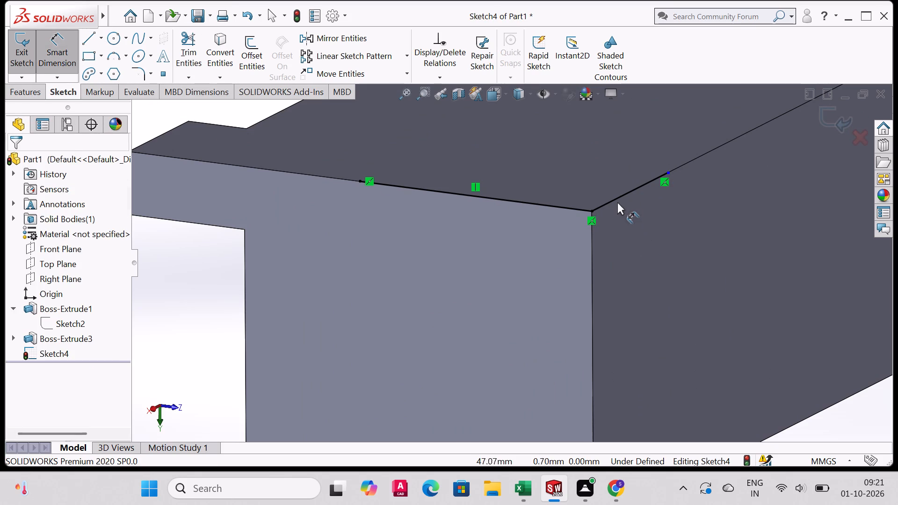
click(621, 196)
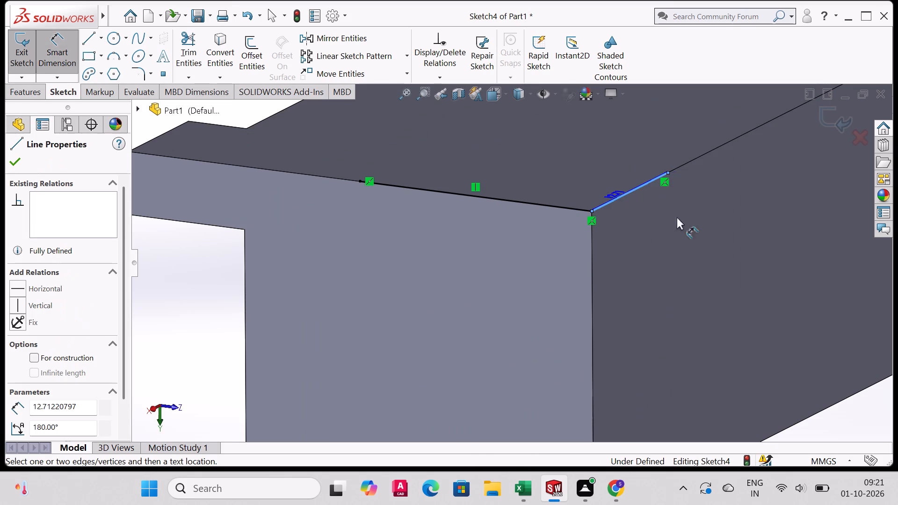
click(740, 208)
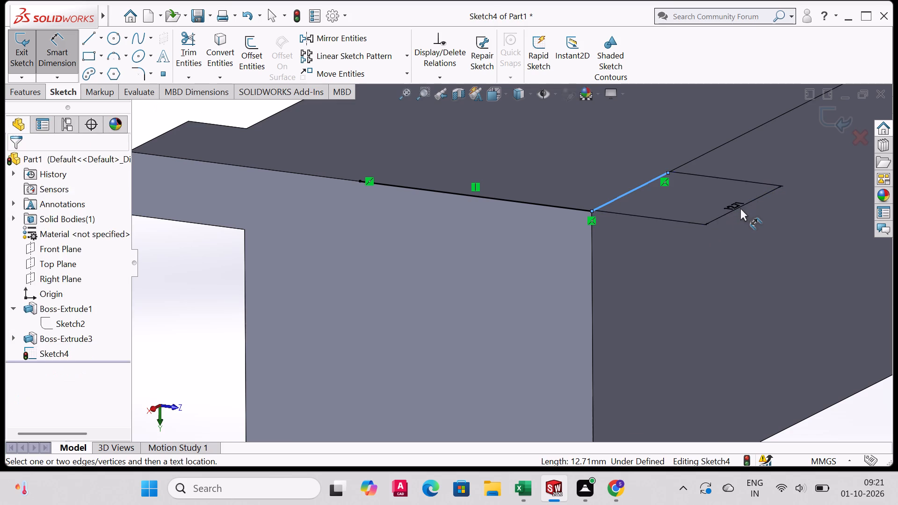
key(5)
key(Return)
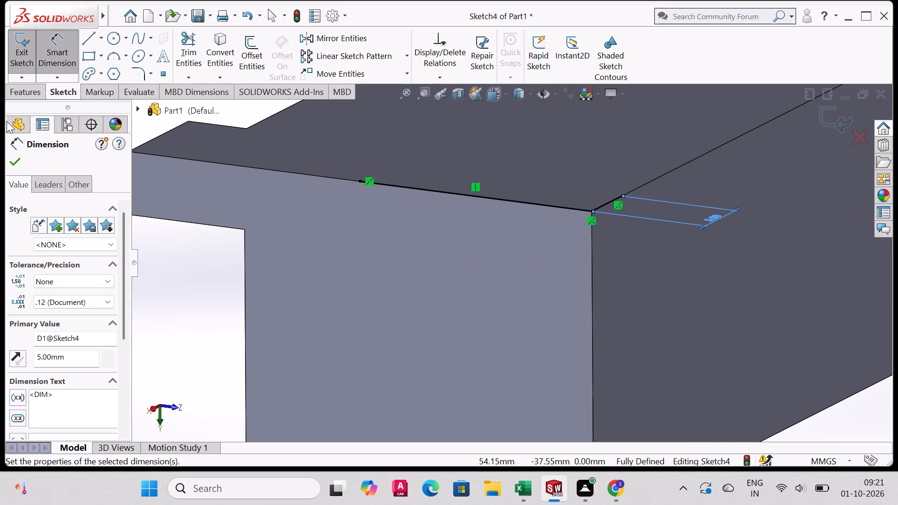
click(10, 163)
Close the underside profile into a rectangle about 20 by 5 mm with a long line parallel to the side edge and a short end line.
click(94, 43)
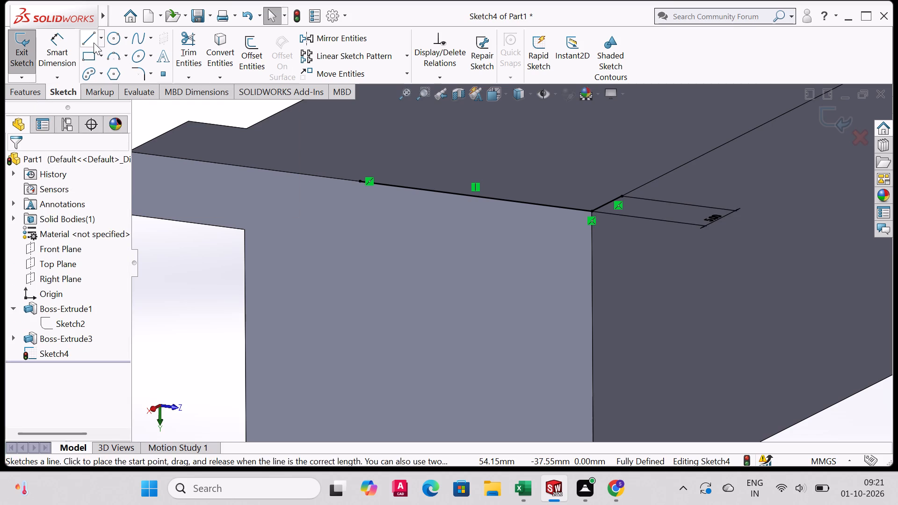
click(623, 195)
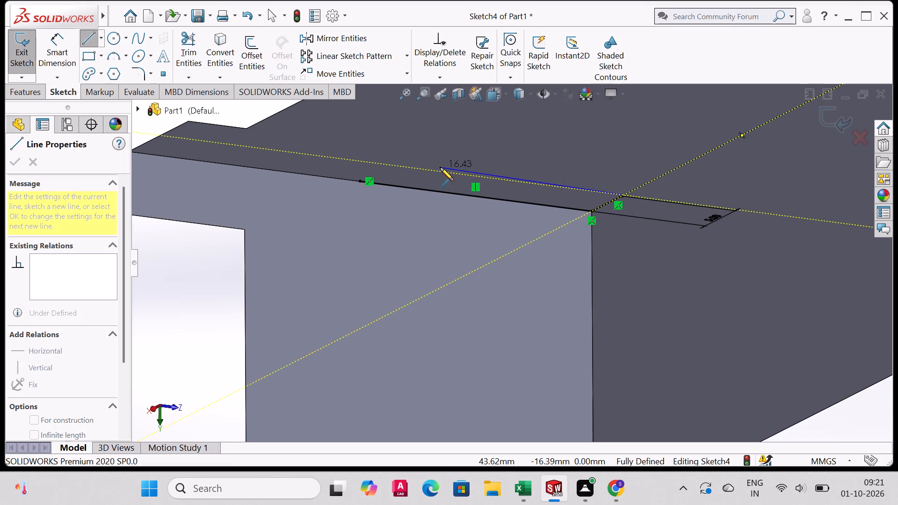
click(390, 166)
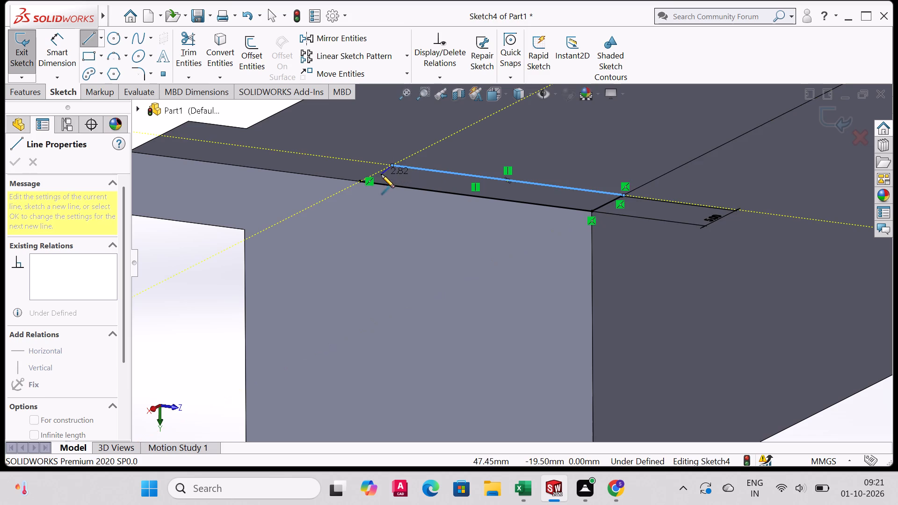
click(359, 181)
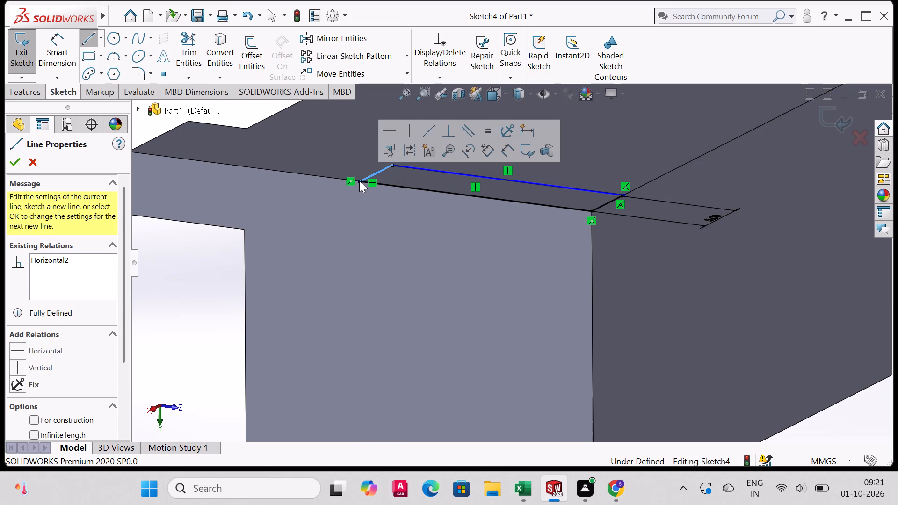
right_click(367, 169)
click(389, 180)
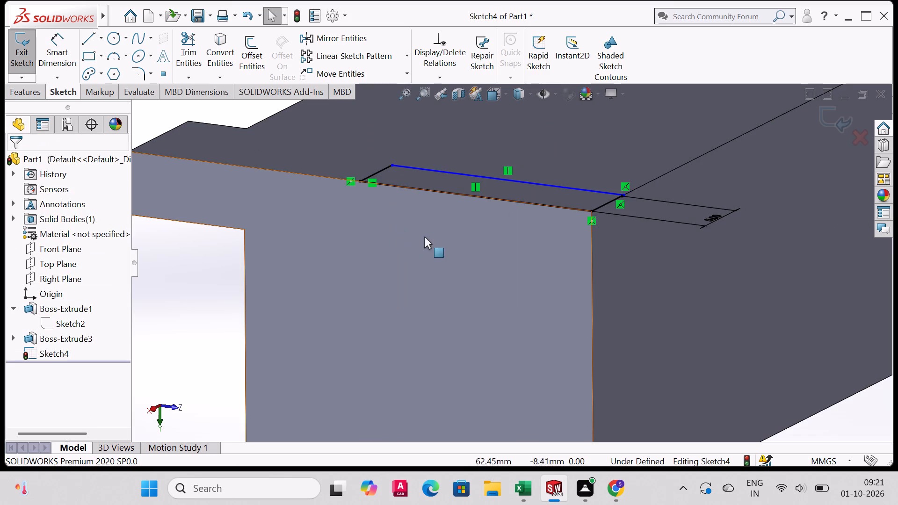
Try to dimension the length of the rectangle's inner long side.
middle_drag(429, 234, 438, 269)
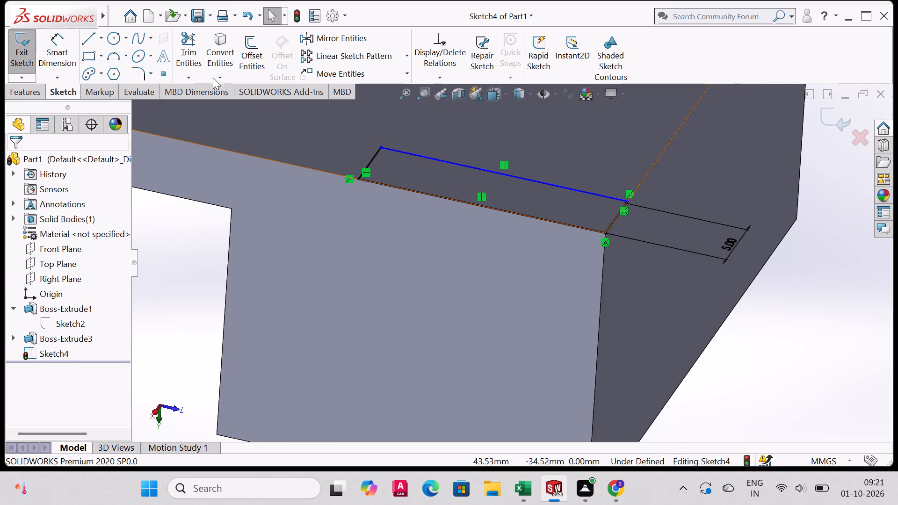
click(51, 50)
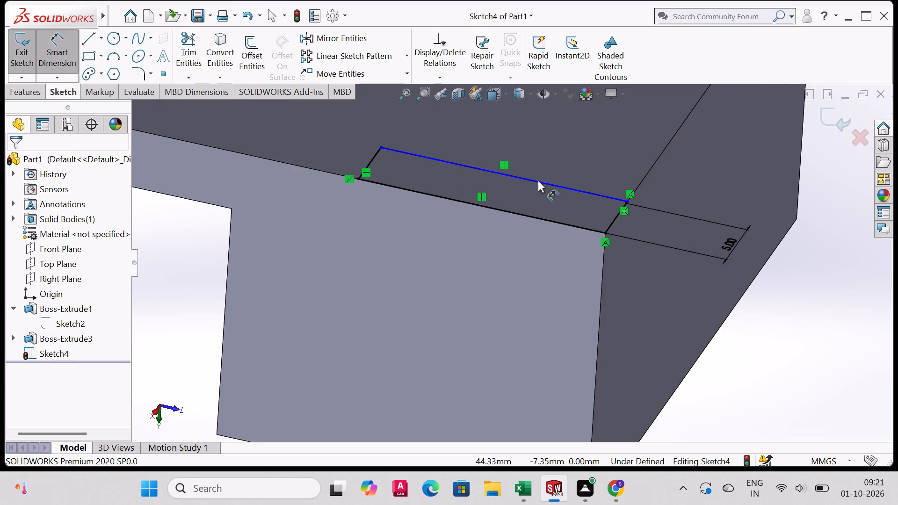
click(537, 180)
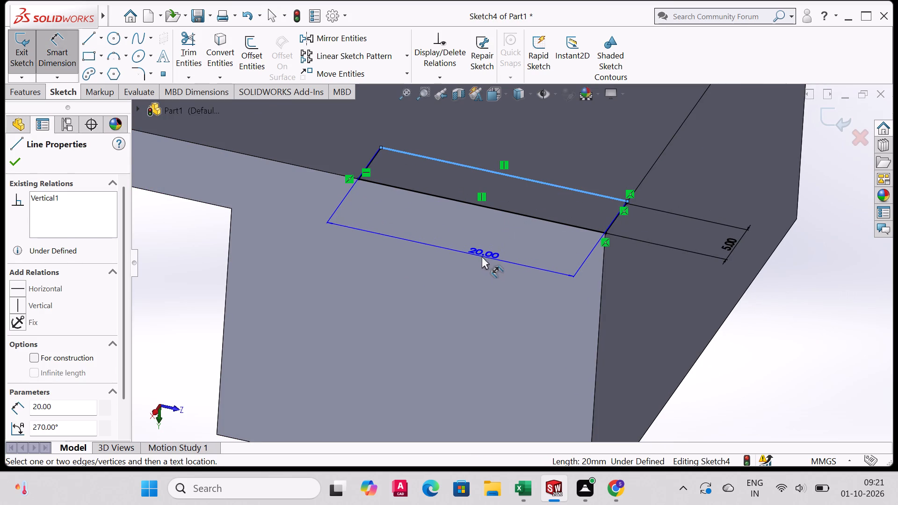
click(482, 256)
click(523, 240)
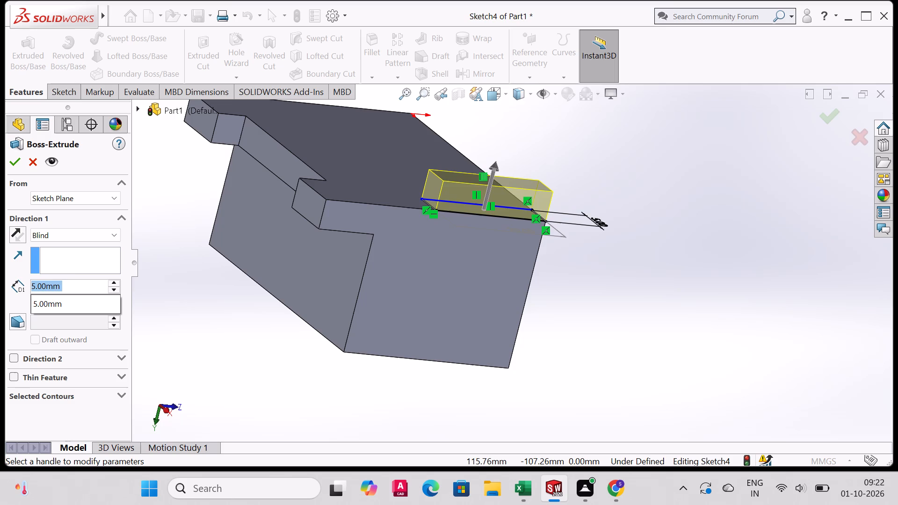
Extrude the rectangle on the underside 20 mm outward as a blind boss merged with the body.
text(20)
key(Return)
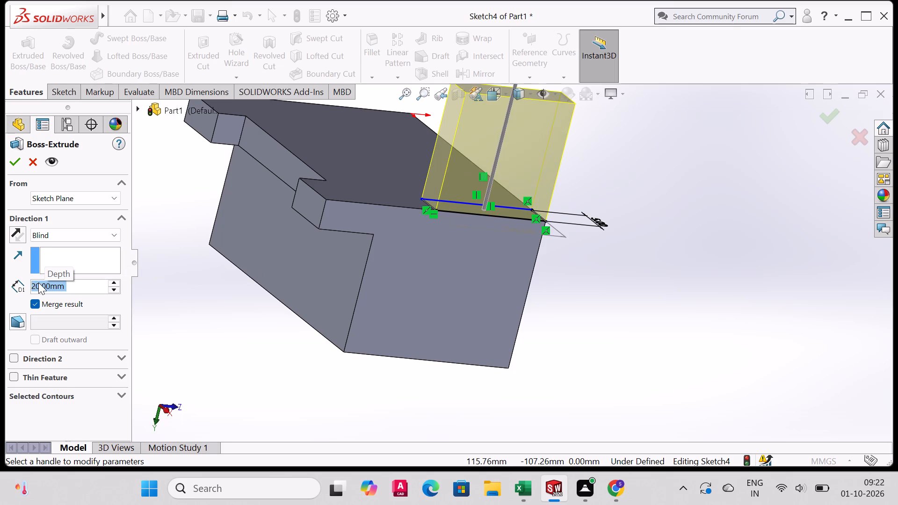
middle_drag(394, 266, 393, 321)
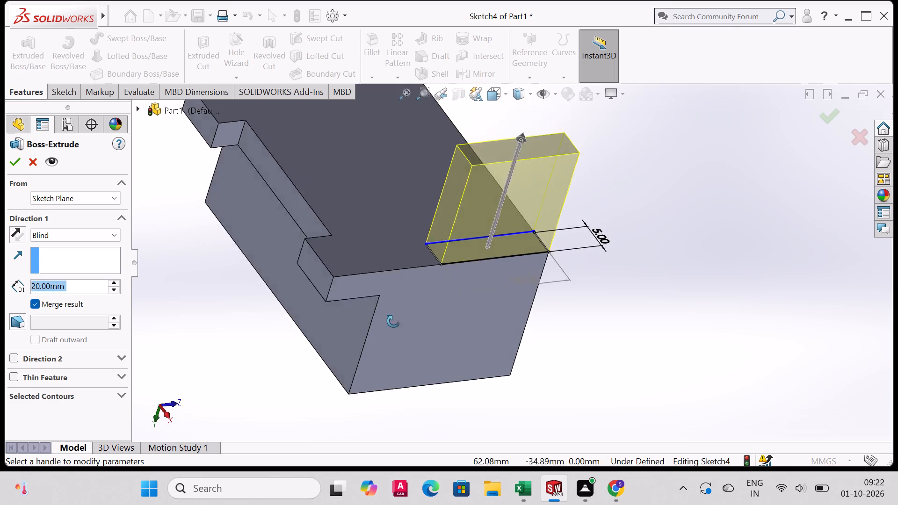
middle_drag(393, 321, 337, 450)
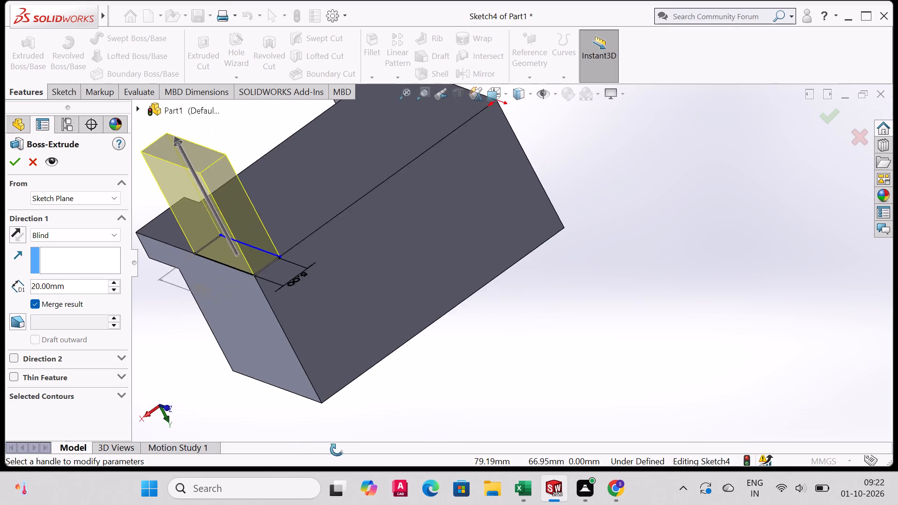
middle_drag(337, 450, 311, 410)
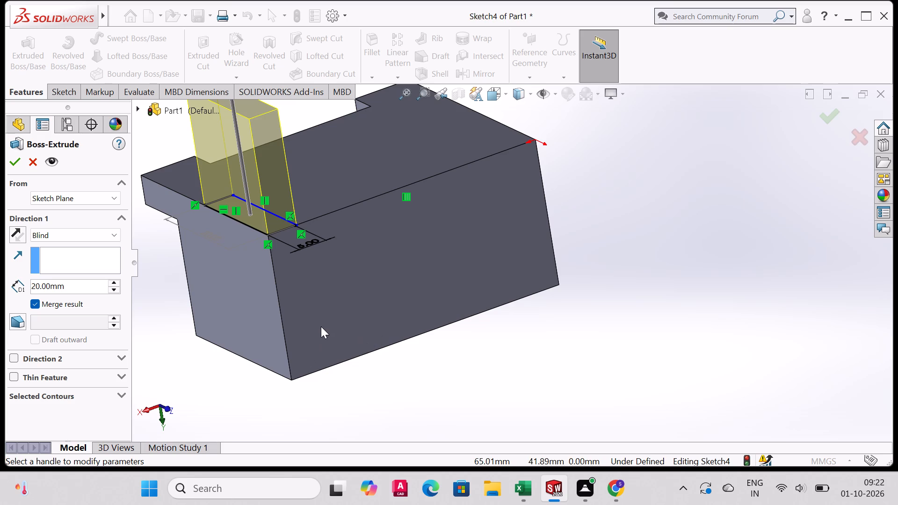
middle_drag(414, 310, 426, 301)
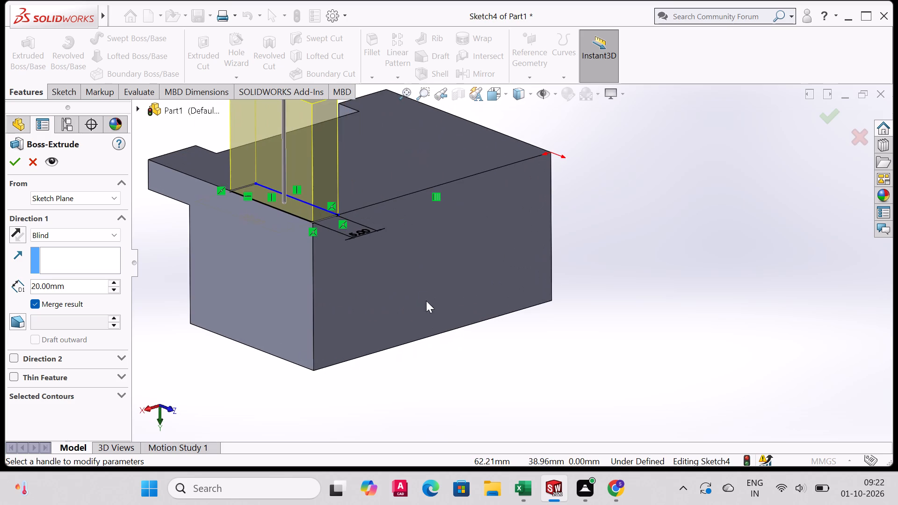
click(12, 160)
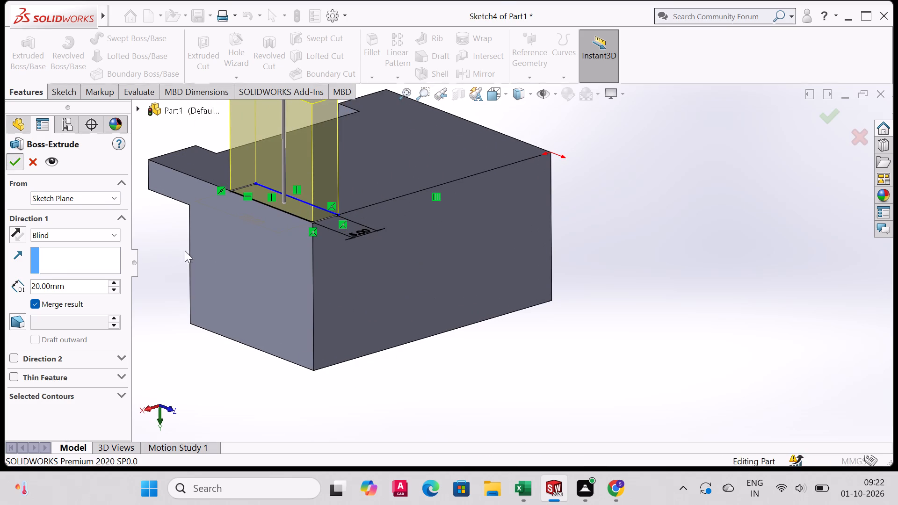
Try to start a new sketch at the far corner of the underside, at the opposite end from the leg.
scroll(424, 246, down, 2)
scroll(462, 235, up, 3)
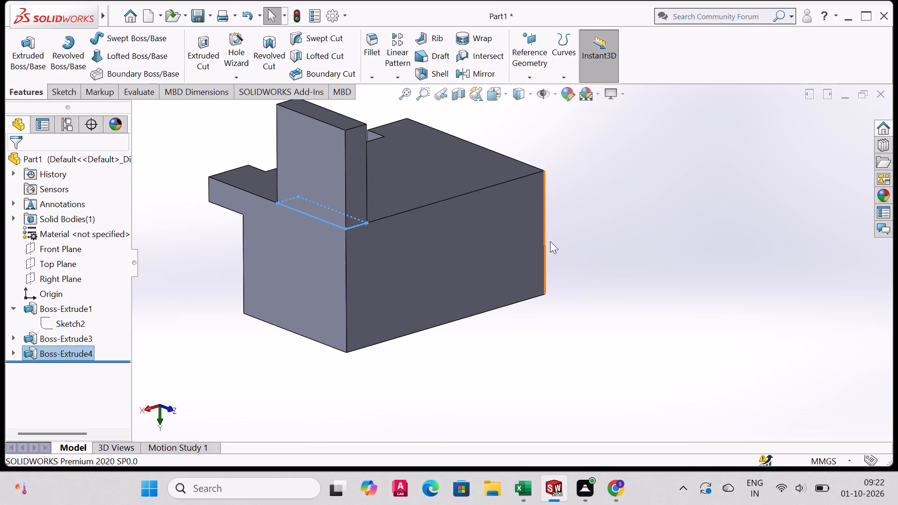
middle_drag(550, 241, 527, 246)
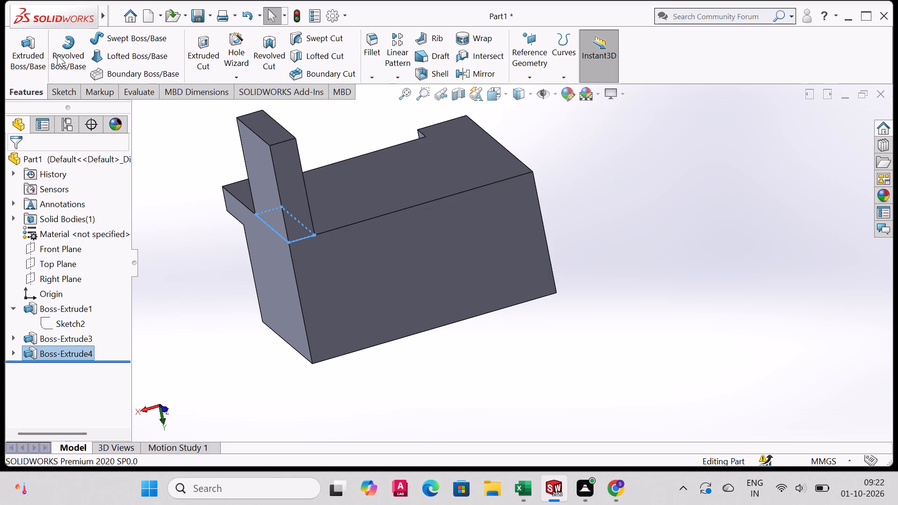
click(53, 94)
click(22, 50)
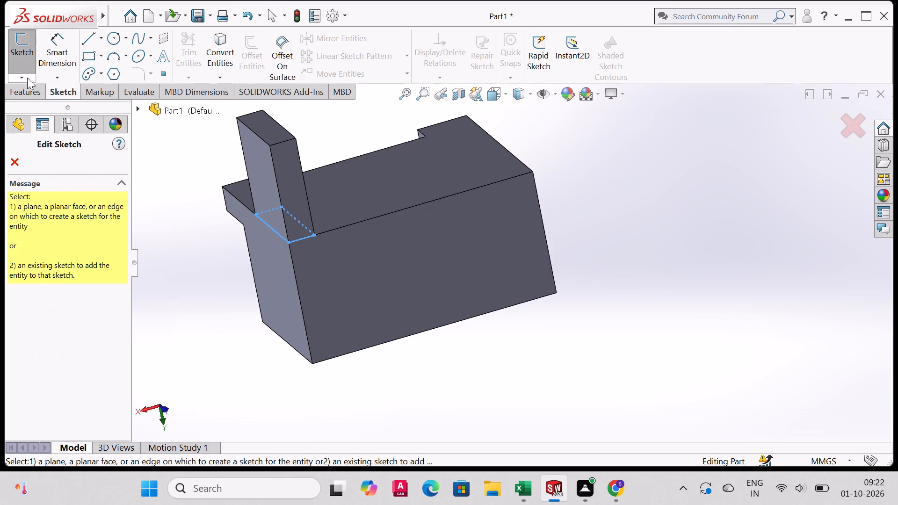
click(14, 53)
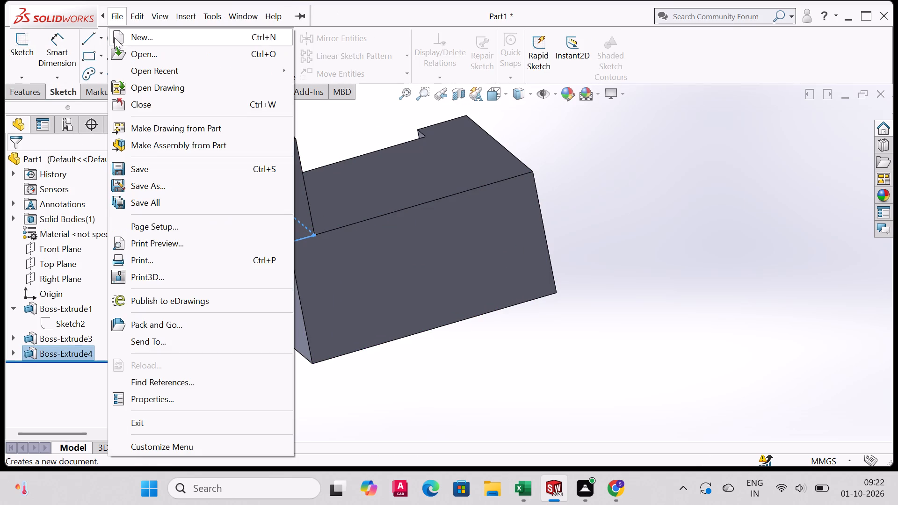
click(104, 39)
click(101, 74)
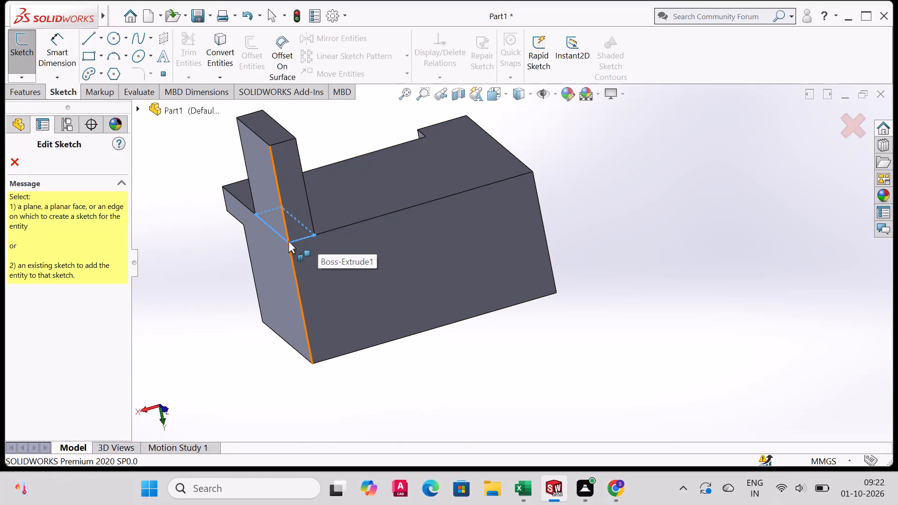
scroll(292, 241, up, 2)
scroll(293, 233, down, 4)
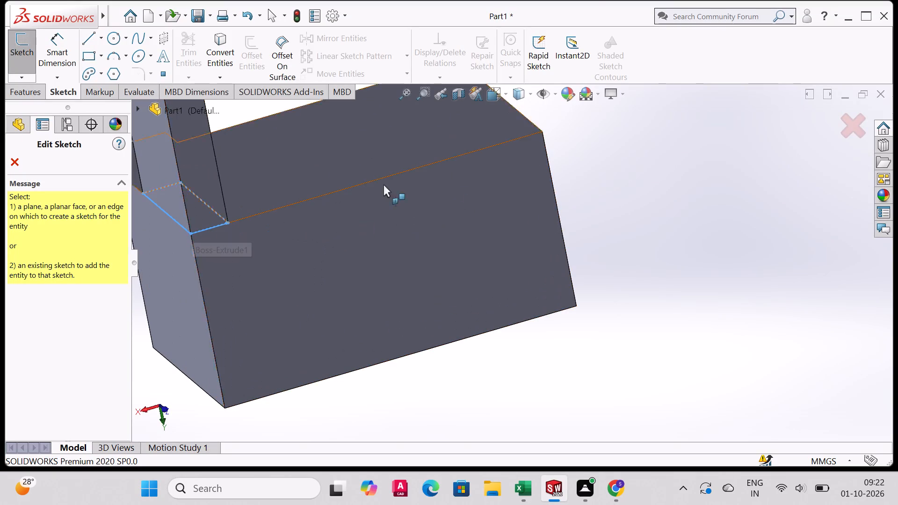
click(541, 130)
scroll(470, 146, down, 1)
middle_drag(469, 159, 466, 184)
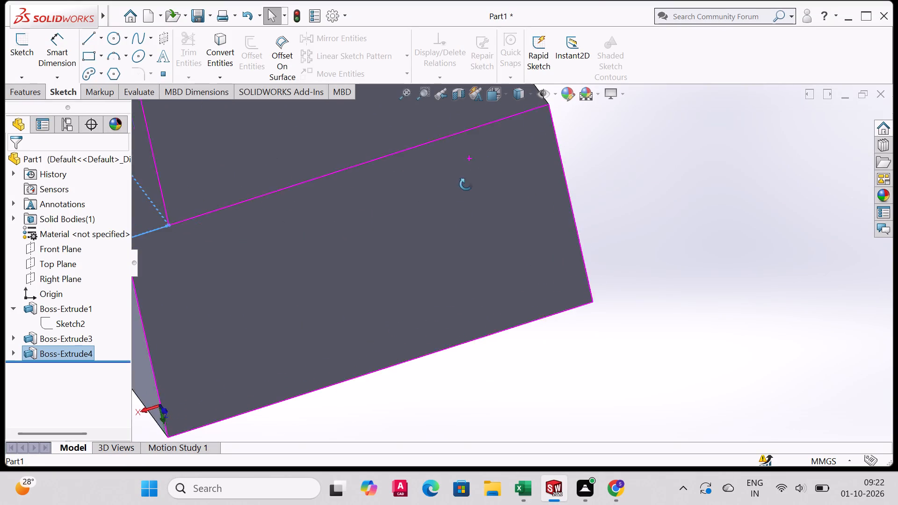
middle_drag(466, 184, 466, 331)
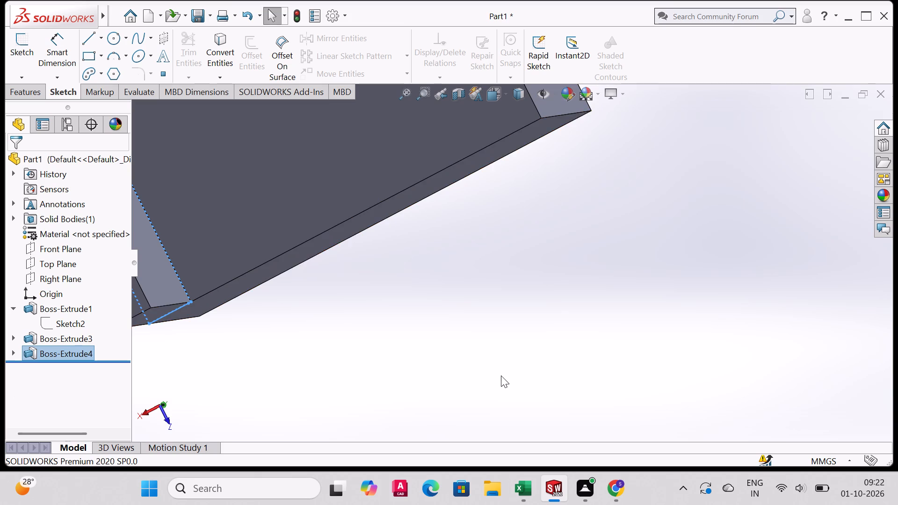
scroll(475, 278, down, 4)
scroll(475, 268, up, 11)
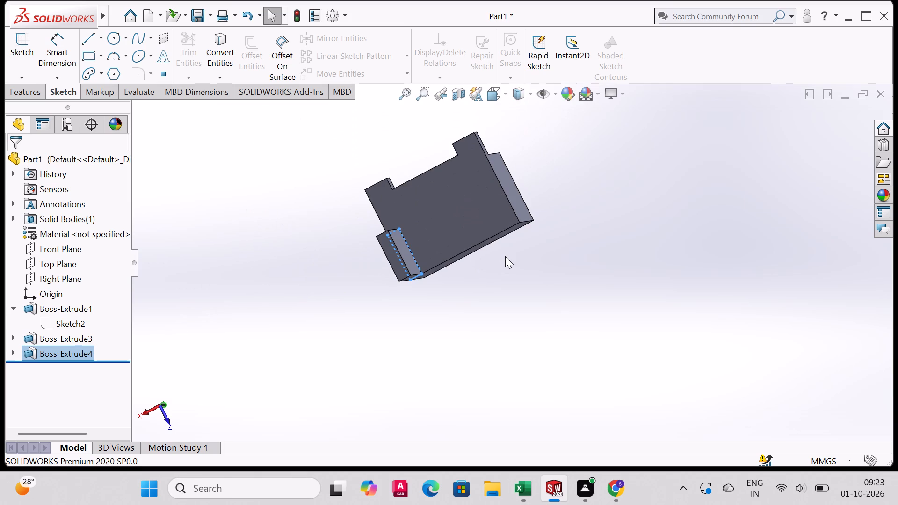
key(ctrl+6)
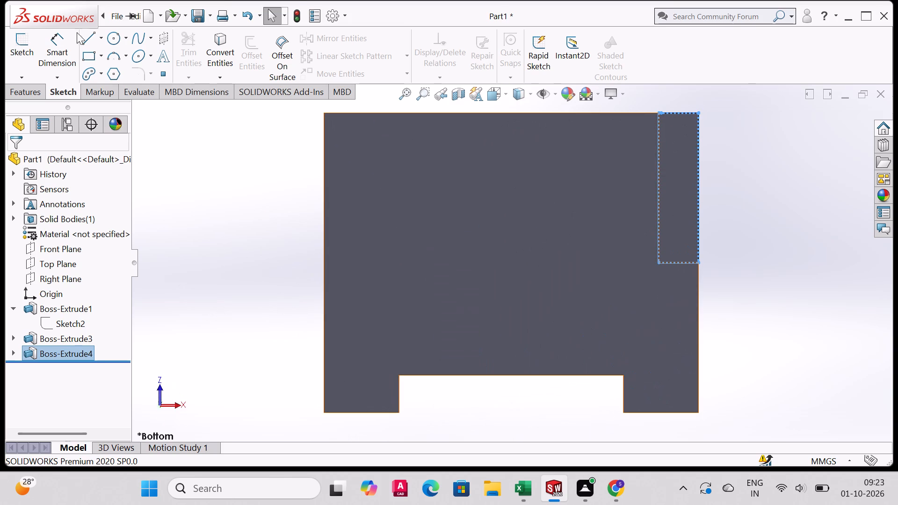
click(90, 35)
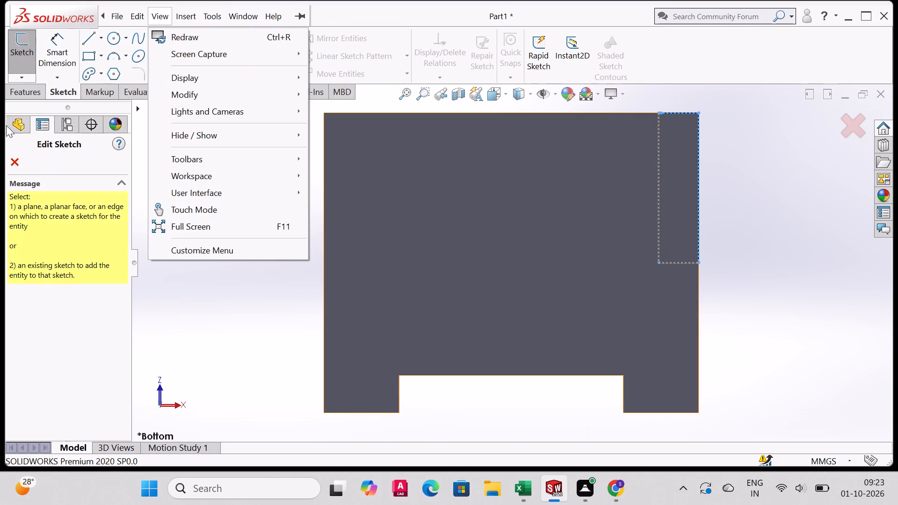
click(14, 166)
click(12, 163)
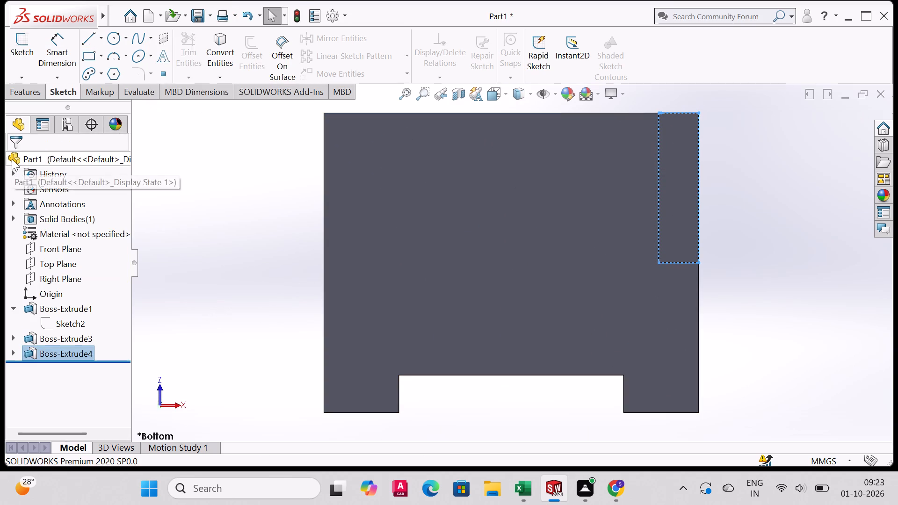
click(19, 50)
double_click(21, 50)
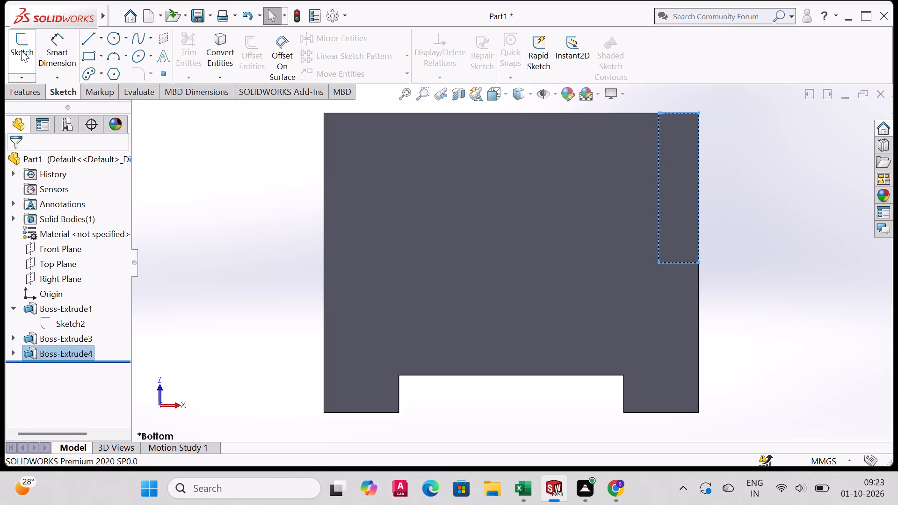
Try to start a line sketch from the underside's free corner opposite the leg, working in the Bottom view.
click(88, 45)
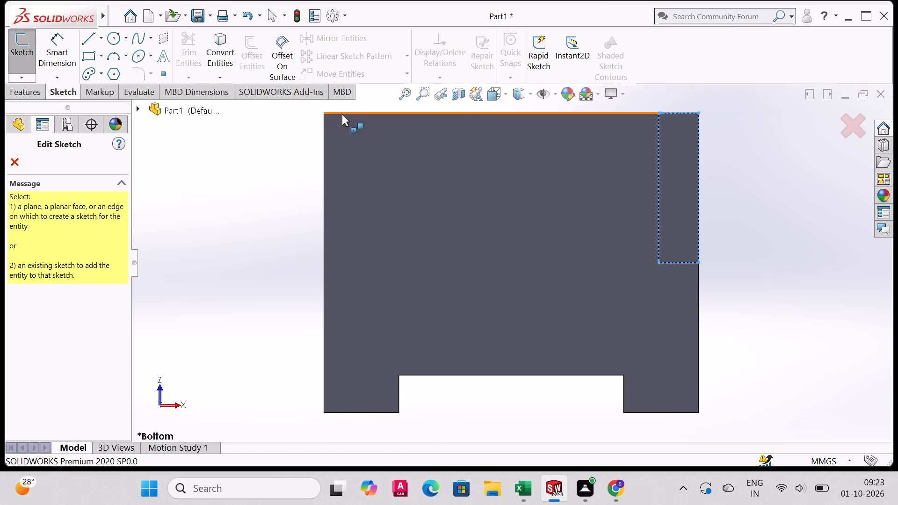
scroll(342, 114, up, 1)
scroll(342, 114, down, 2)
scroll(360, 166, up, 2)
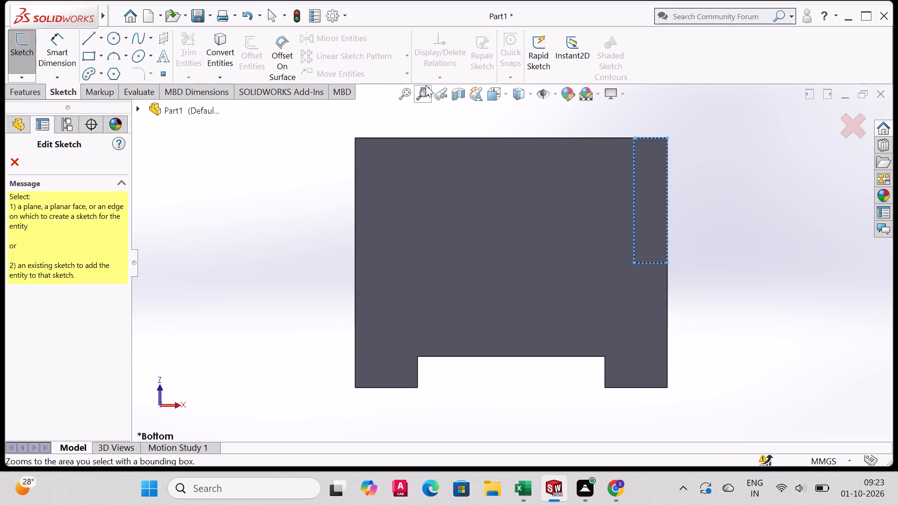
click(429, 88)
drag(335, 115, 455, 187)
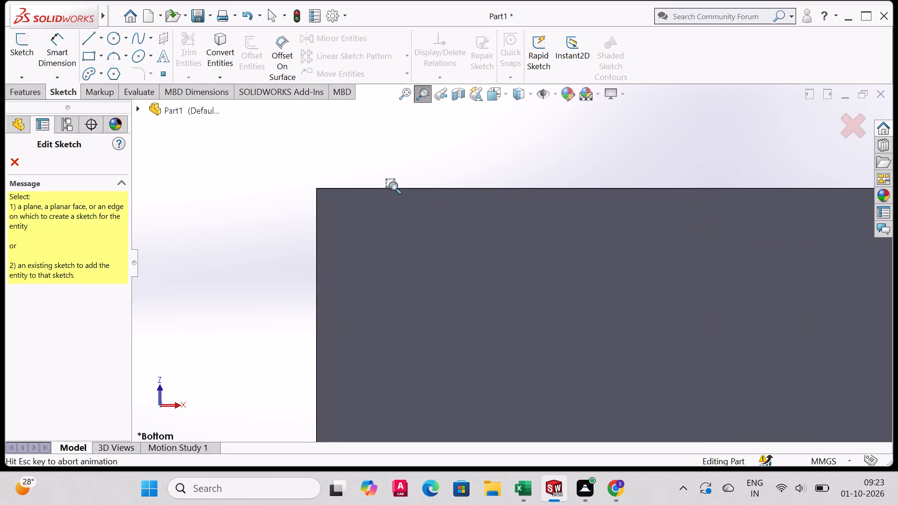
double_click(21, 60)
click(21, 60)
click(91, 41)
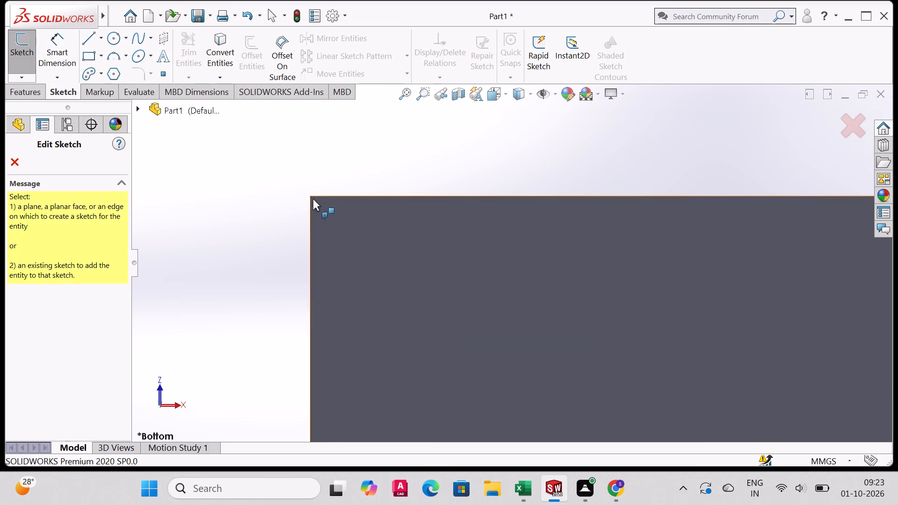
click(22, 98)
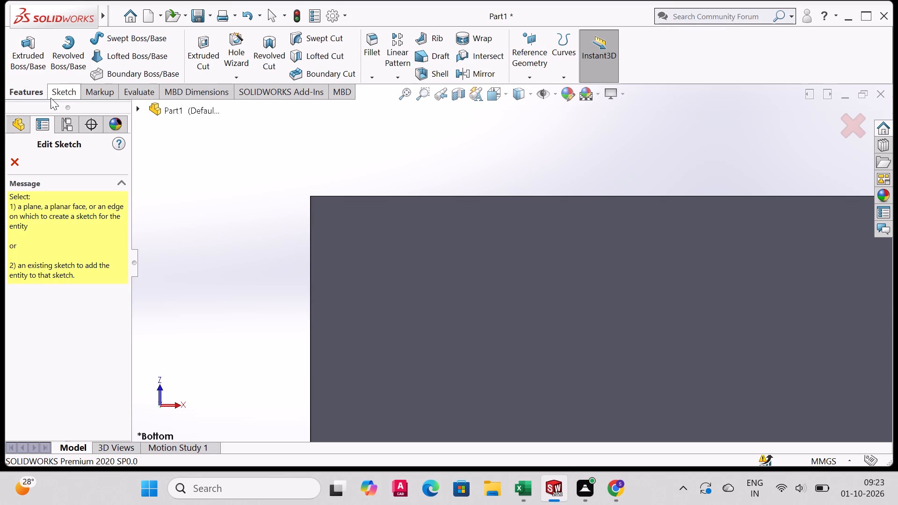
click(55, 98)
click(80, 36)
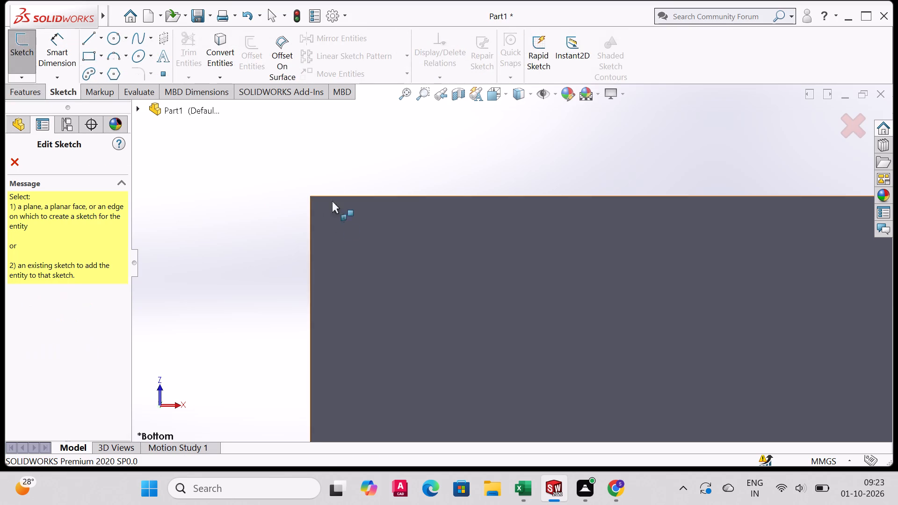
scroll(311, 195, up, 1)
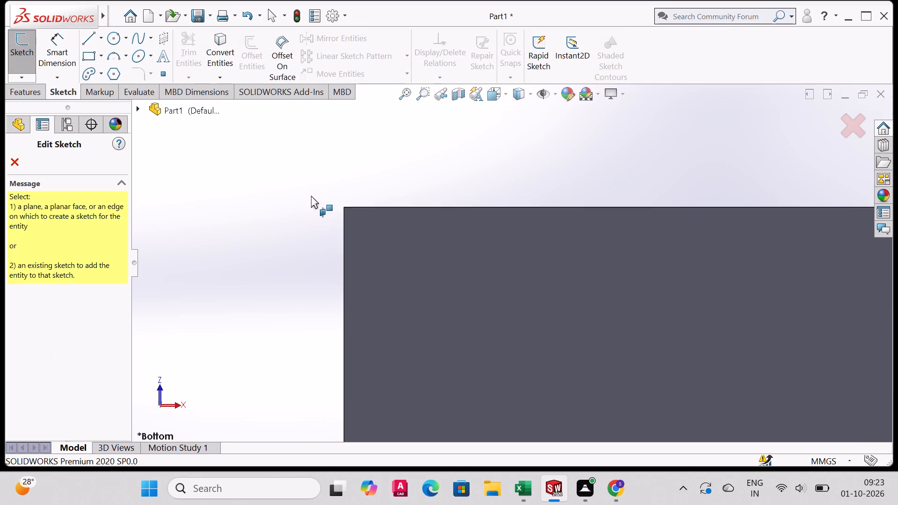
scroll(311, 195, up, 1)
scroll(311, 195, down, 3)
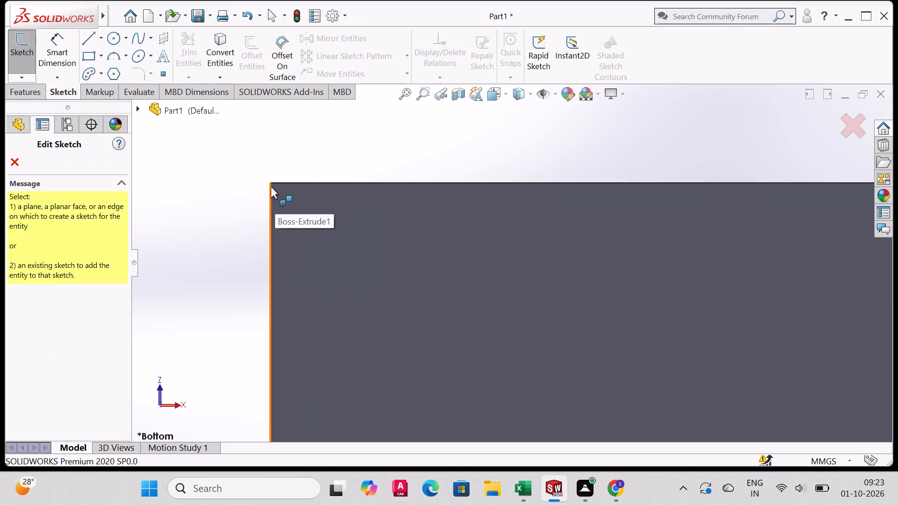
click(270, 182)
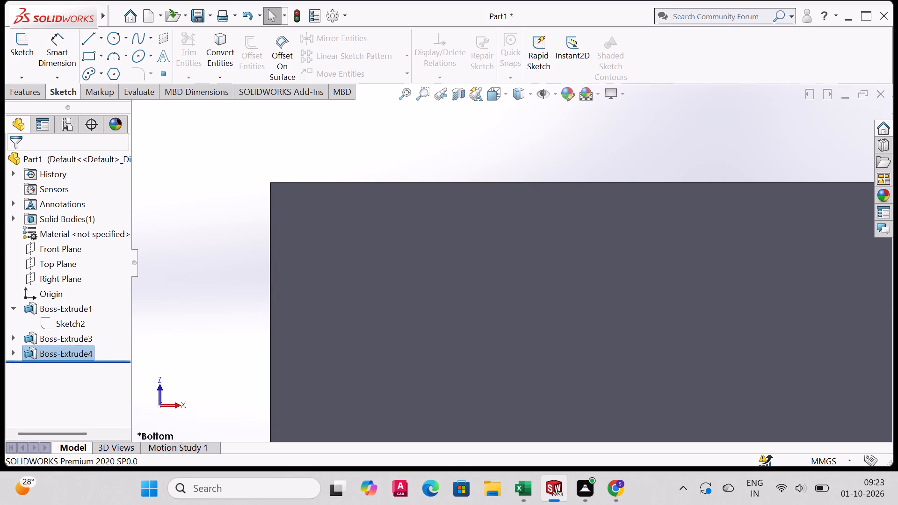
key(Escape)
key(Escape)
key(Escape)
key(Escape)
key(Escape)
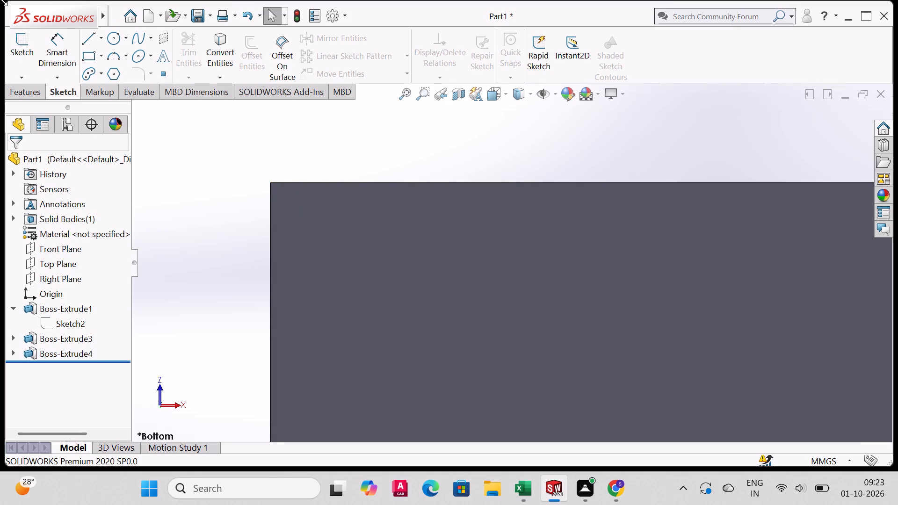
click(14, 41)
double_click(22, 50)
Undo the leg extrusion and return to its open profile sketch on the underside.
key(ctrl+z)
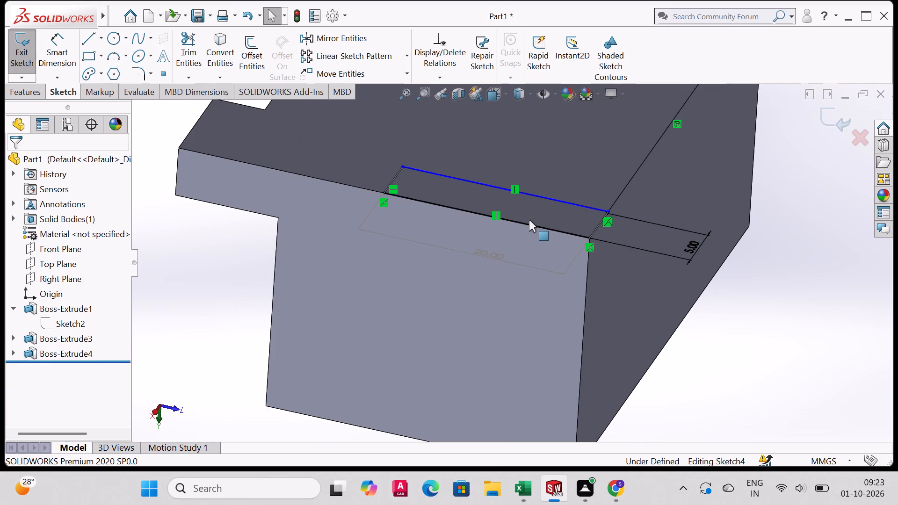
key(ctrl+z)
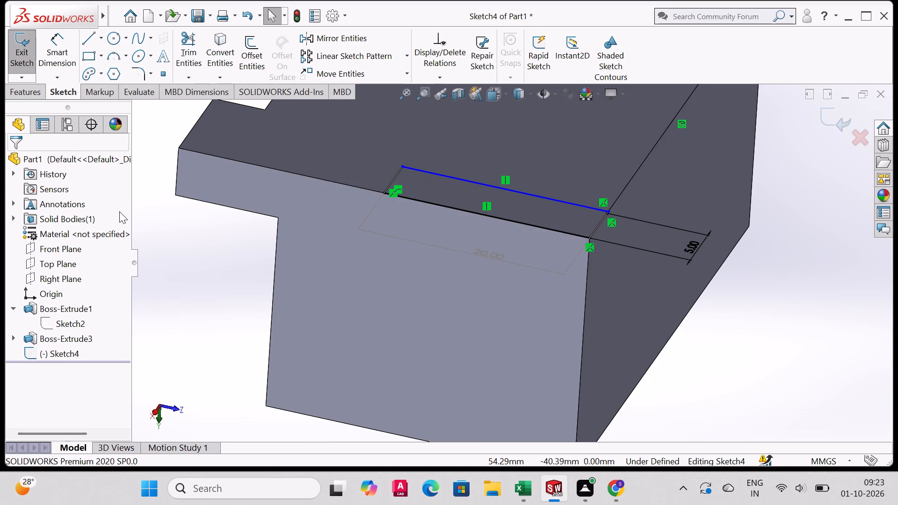
Undo the reference length dimension, the short end line and the long inner line of the underside rectangle.
key(ctrl+z)
key(ctrl+z)
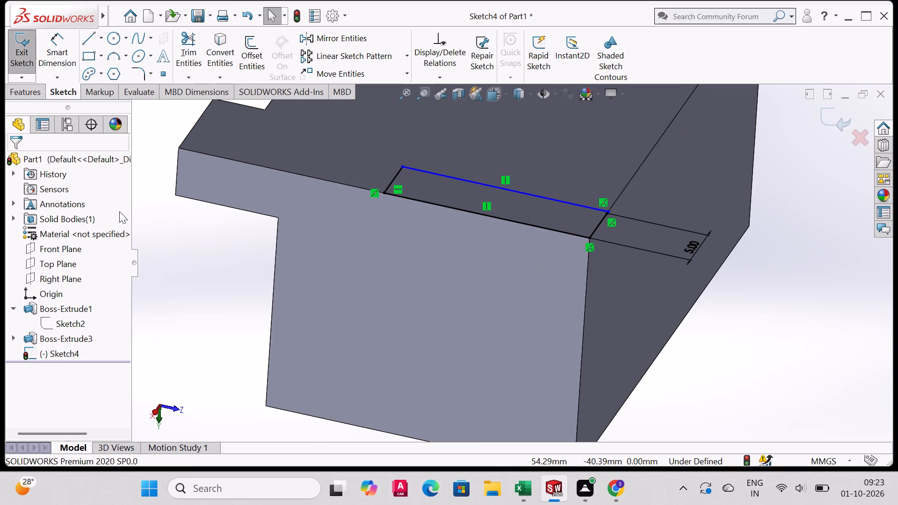
key(ctrl+z)
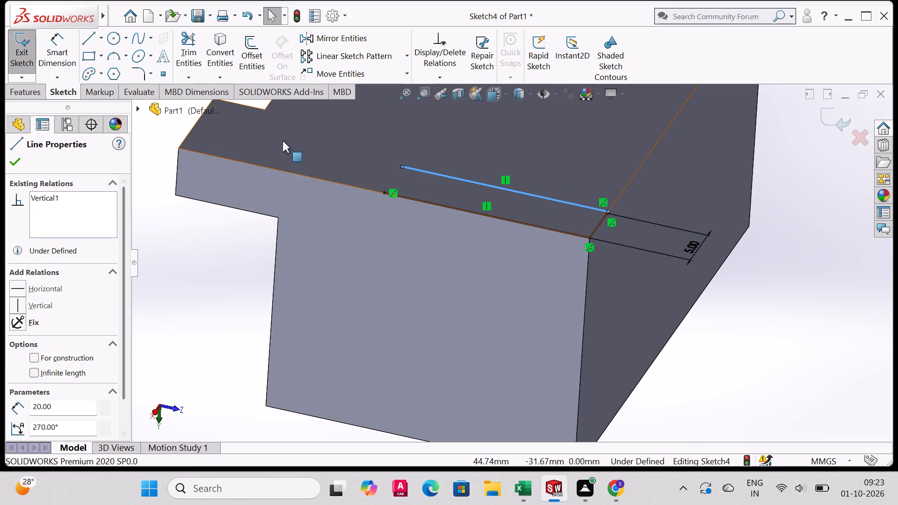
key(ctrl+z)
key(ctrl+z)
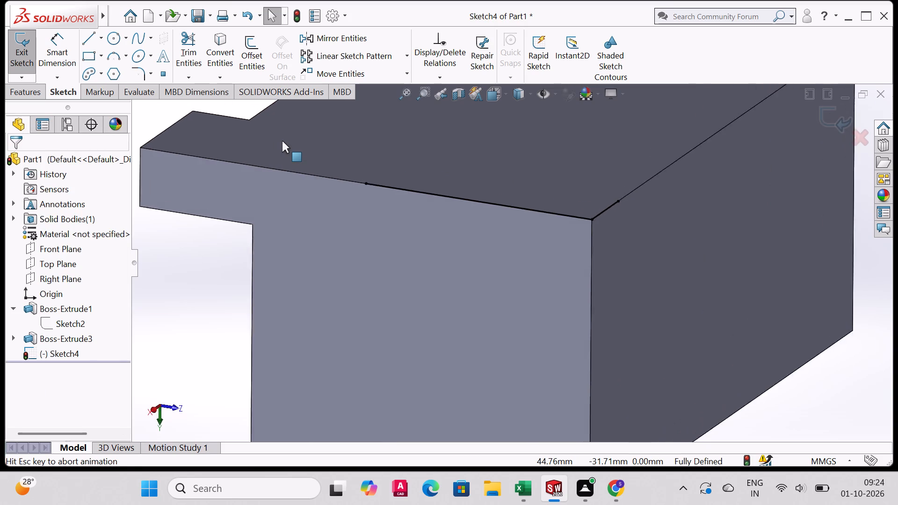
Undo the remaining lines of the underside sketch until the open sketch is empty.
middle_drag(534, 192, 538, 252)
key(ctrl+z)
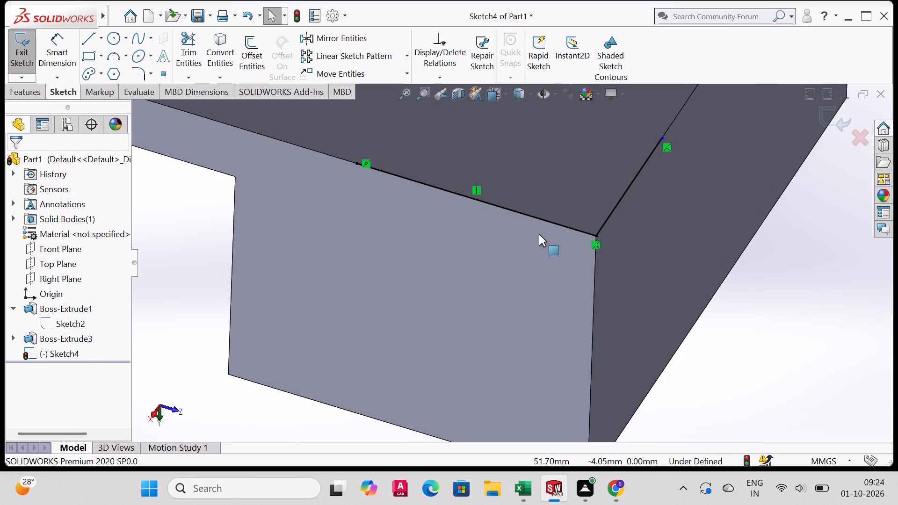
key(ctrl+z)
key(ctrl+z)
key(ctrl+z)
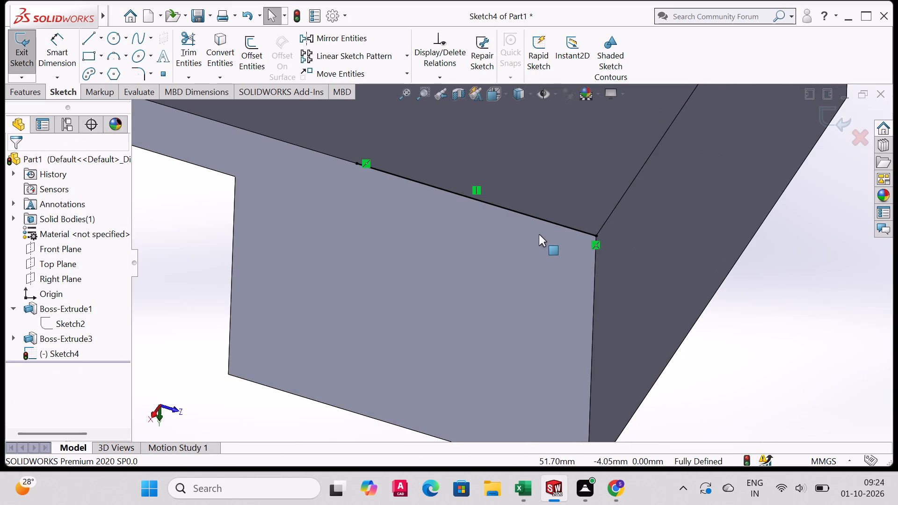
key(ctrl+z)
key(ctrl+z)
key(ctrl+z)
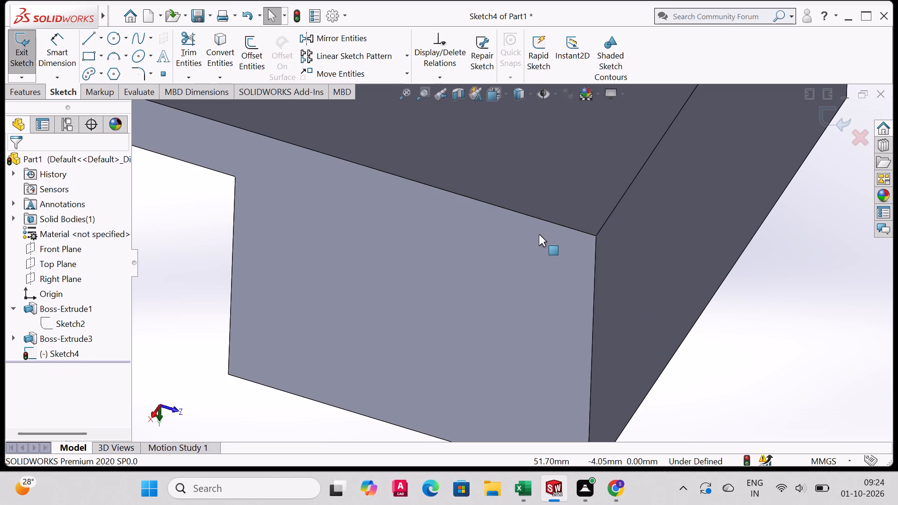
Sketch a 25 mm line along the underside's long edge from the corner to its midpoint, plus a 35 mm line across to the opposite edge.
scroll(580, 222, down, 3)
scroll(580, 222, up, 7)
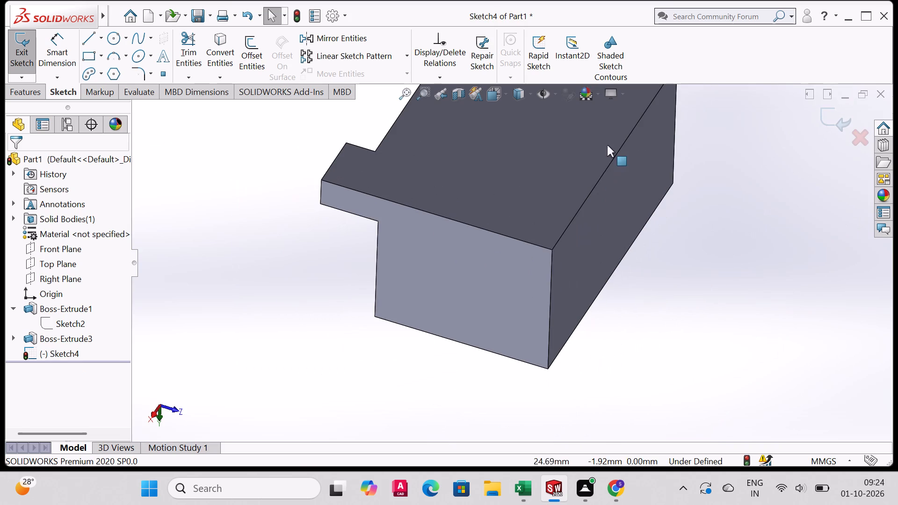
click(87, 37)
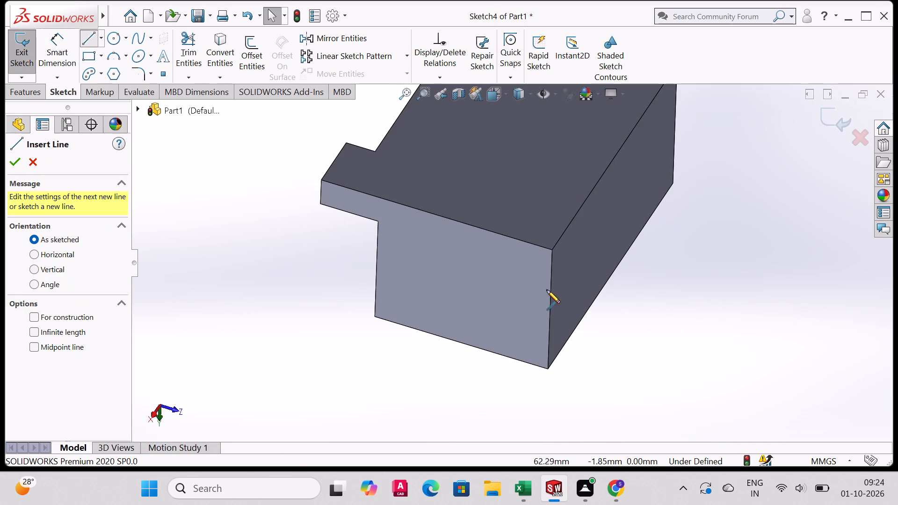
scroll(552, 249, up, 2)
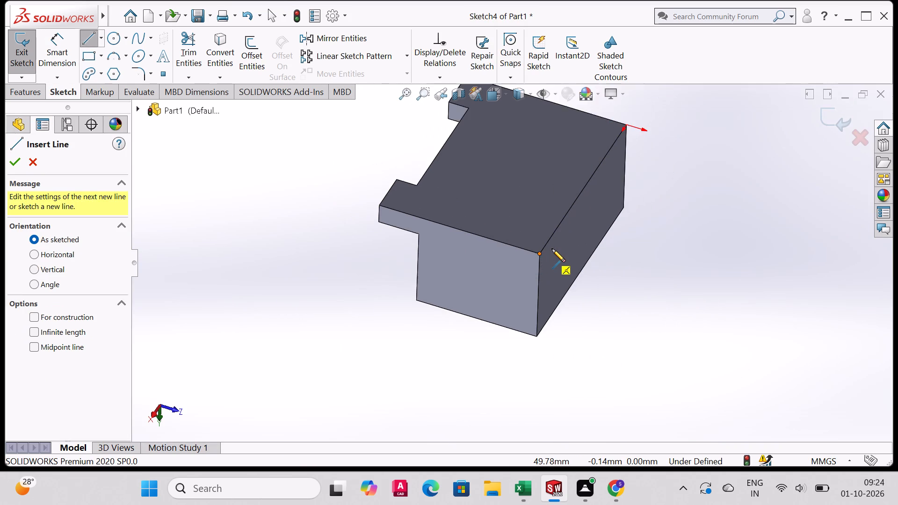
scroll(552, 249, up, 1)
scroll(552, 249, down, 2)
click(545, 252)
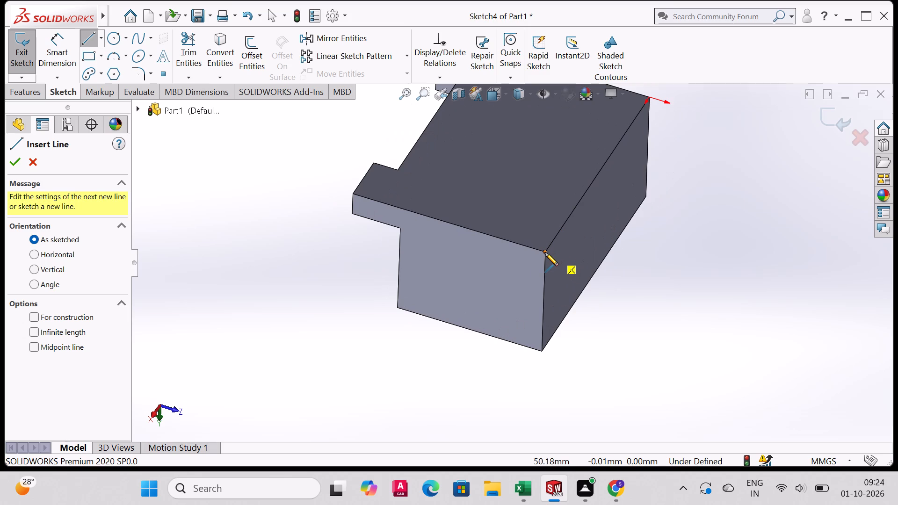
click(597, 176)
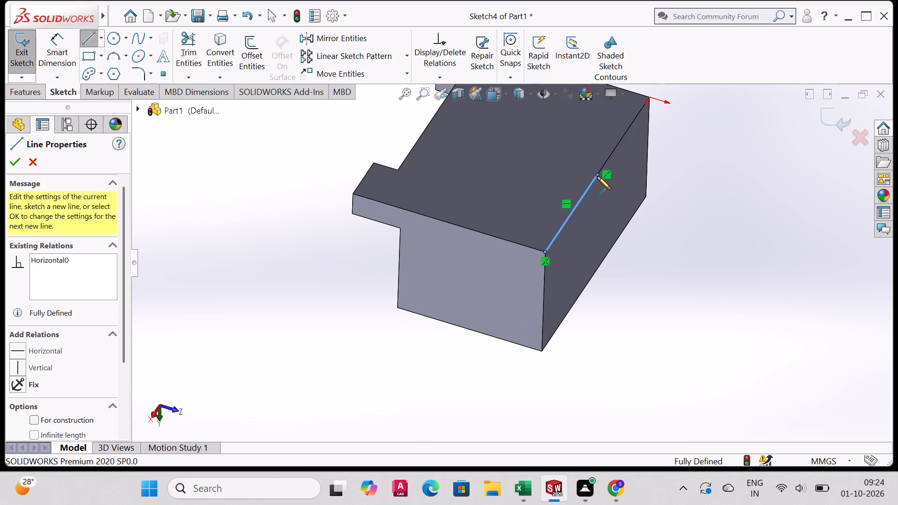
click(429, 126)
right_click(452, 139)
click(498, 148)
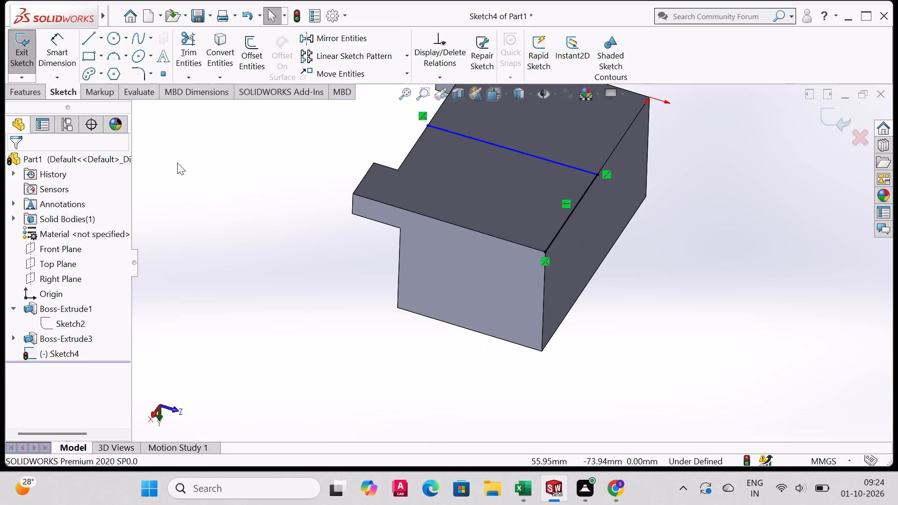
Sketch a short line about 8 mm long from the same underside corner along the long edge.
click(86, 38)
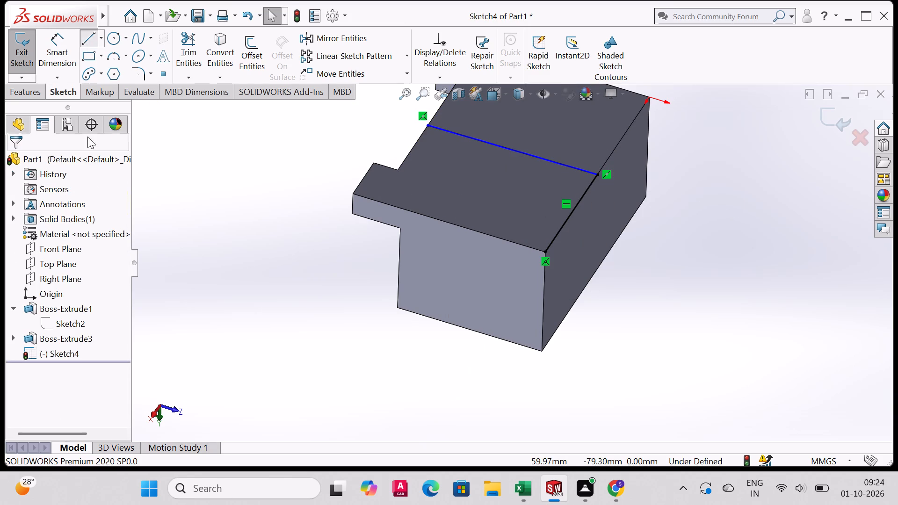
click(545, 251)
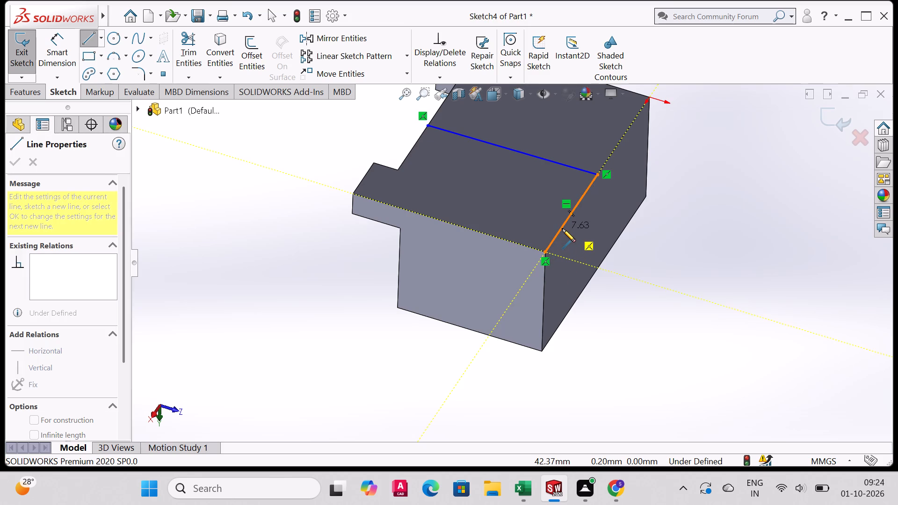
click(562, 227)
right_click(563, 226)
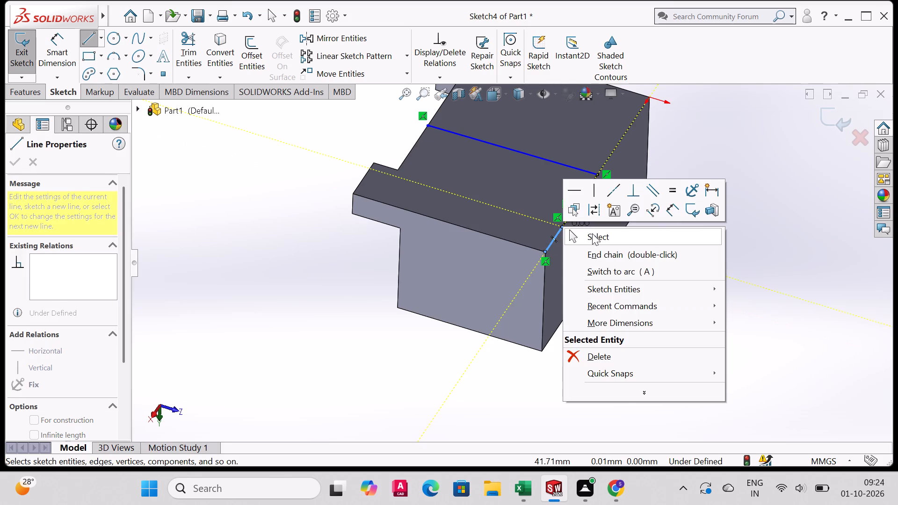
click(592, 233)
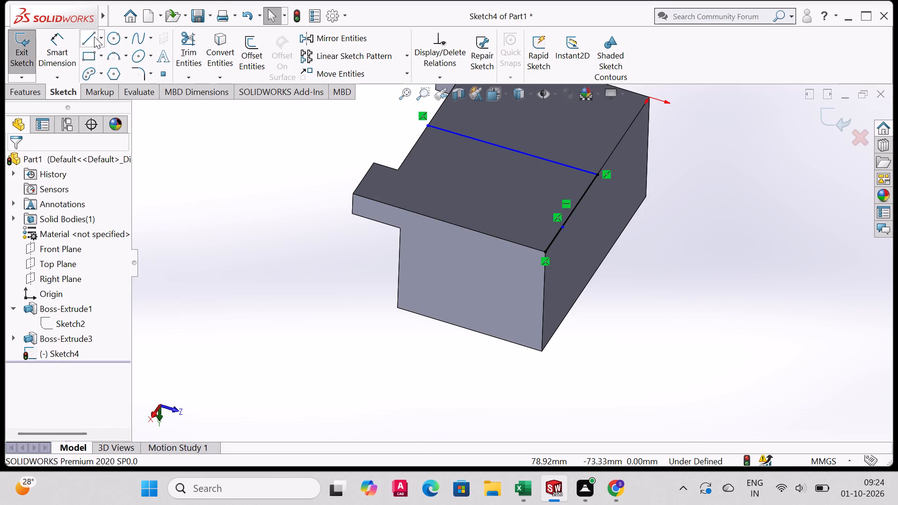
Sketch a 20 mm line from the corner to the end edge's midpoint, continued by a perpendicular line about 7 mm long into the underside.
click(92, 37)
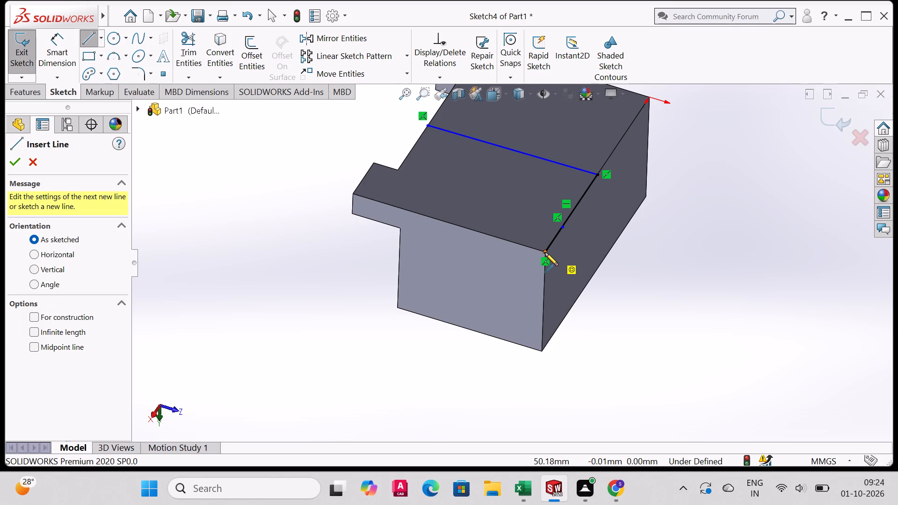
click(545, 252)
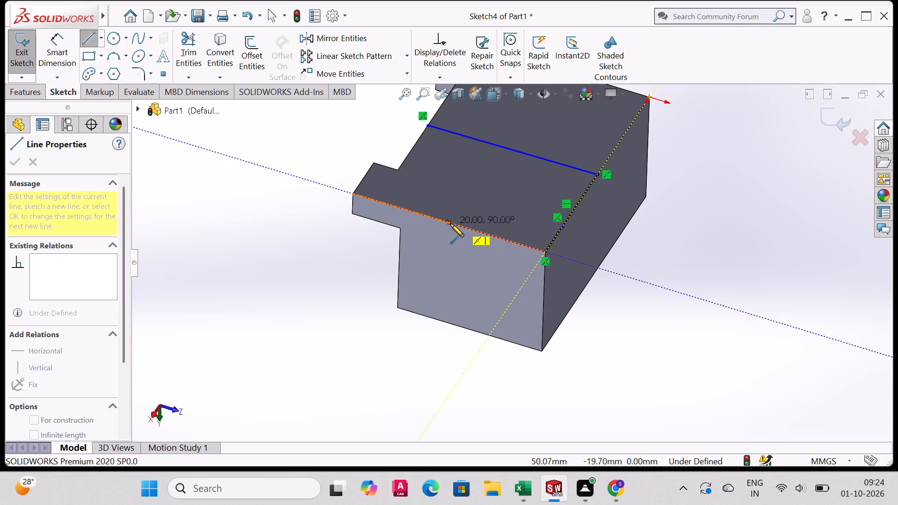
click(450, 224)
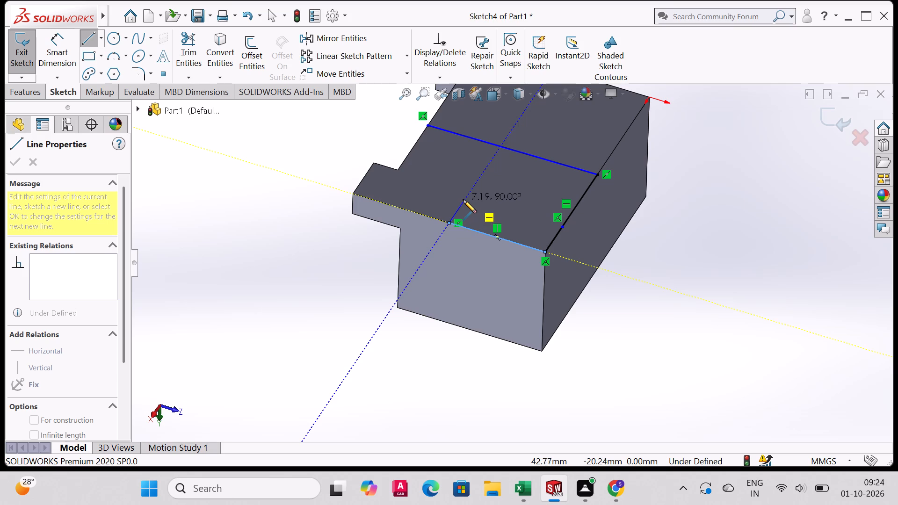
click(463, 200)
right_click(517, 220)
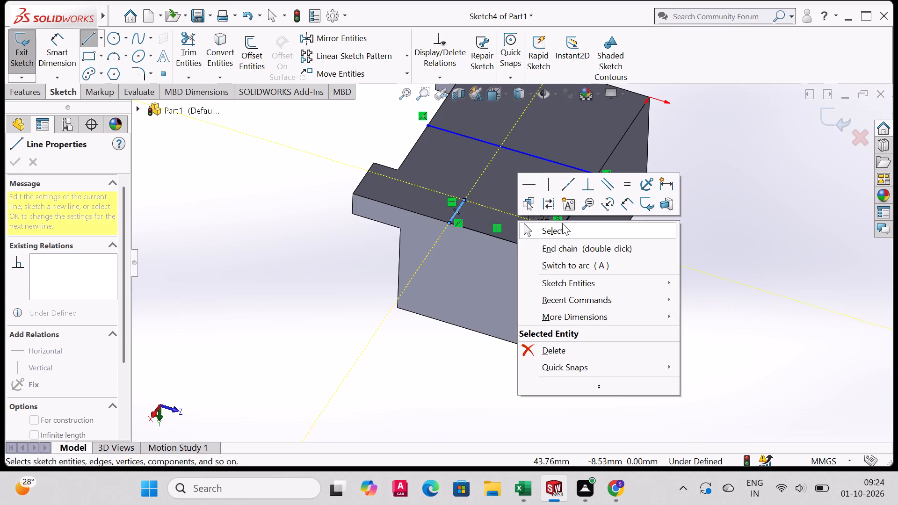
click(566, 226)
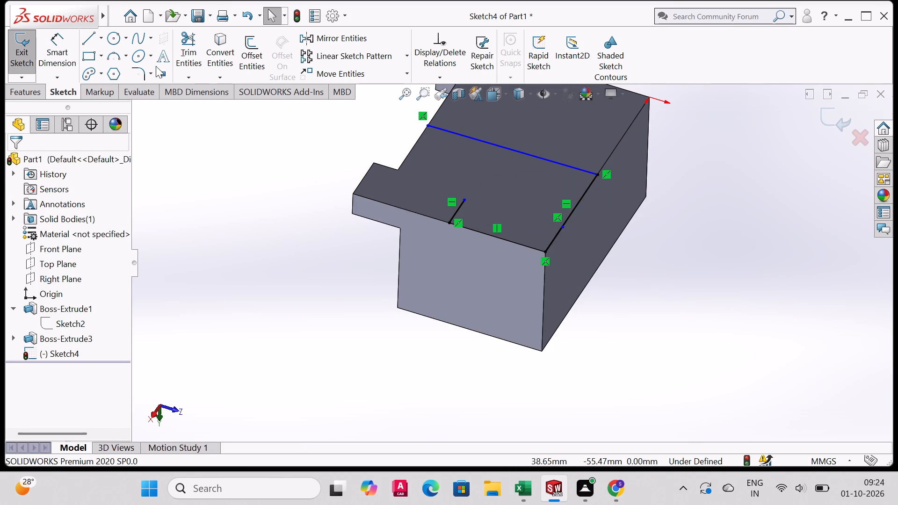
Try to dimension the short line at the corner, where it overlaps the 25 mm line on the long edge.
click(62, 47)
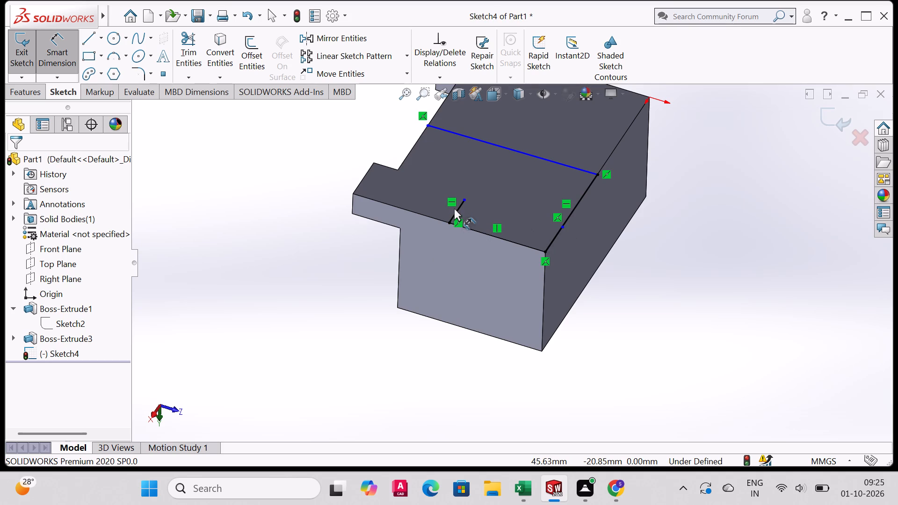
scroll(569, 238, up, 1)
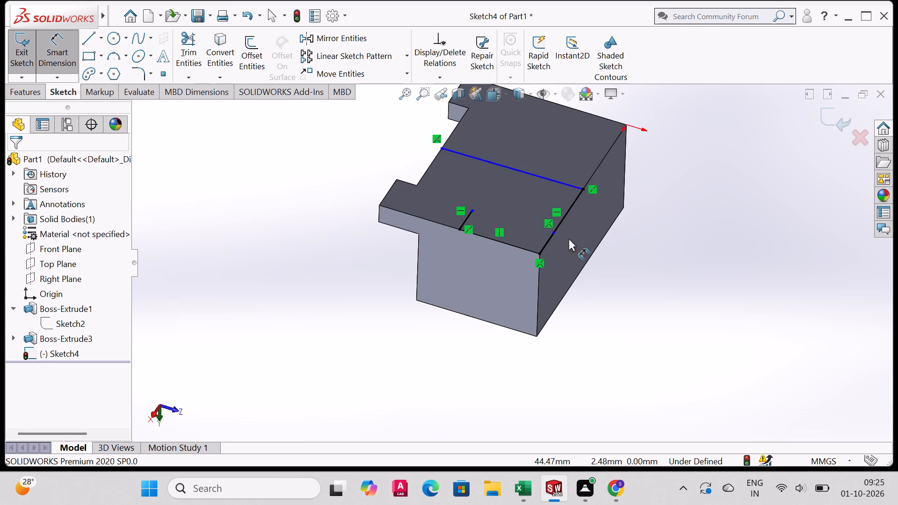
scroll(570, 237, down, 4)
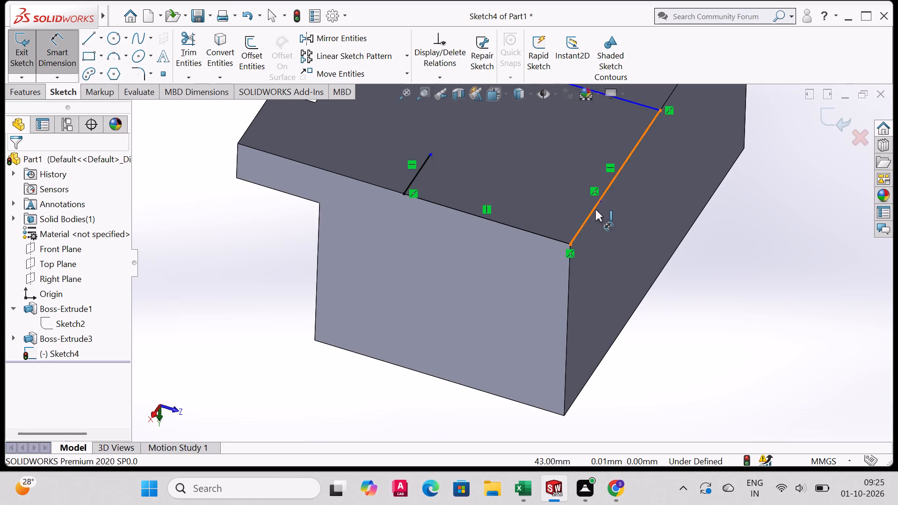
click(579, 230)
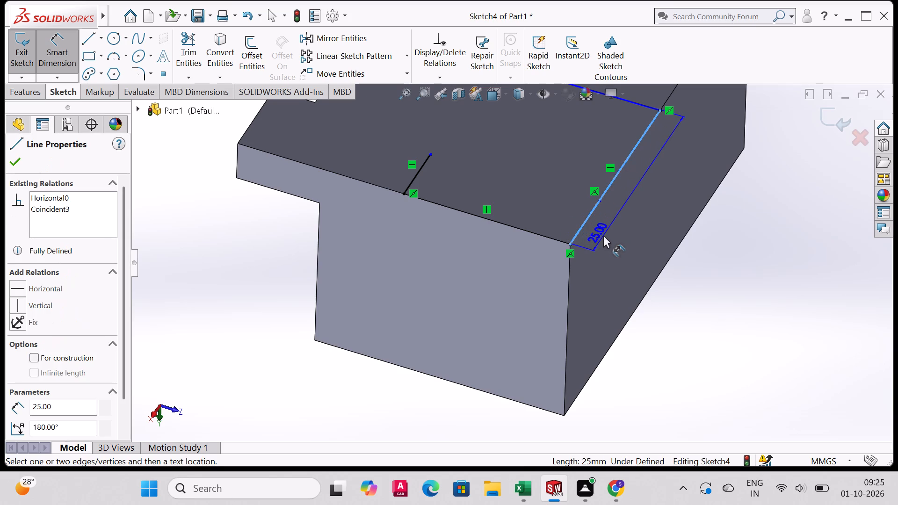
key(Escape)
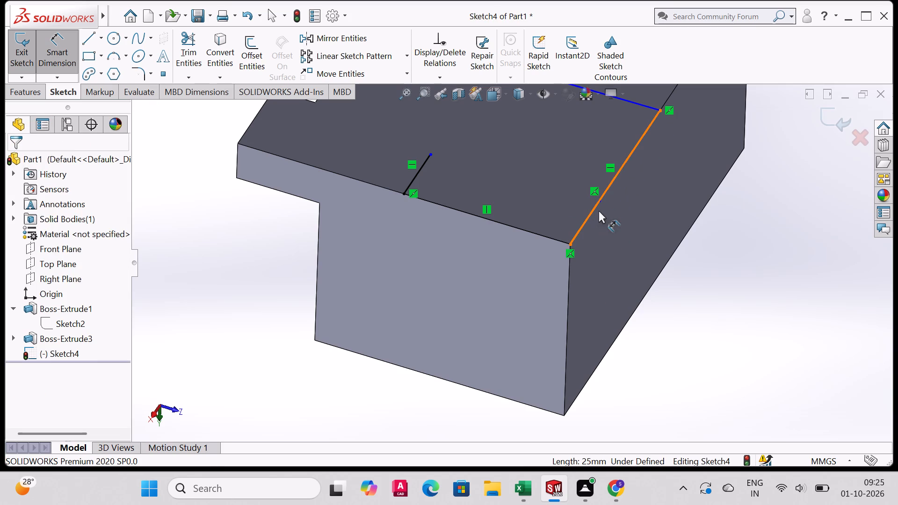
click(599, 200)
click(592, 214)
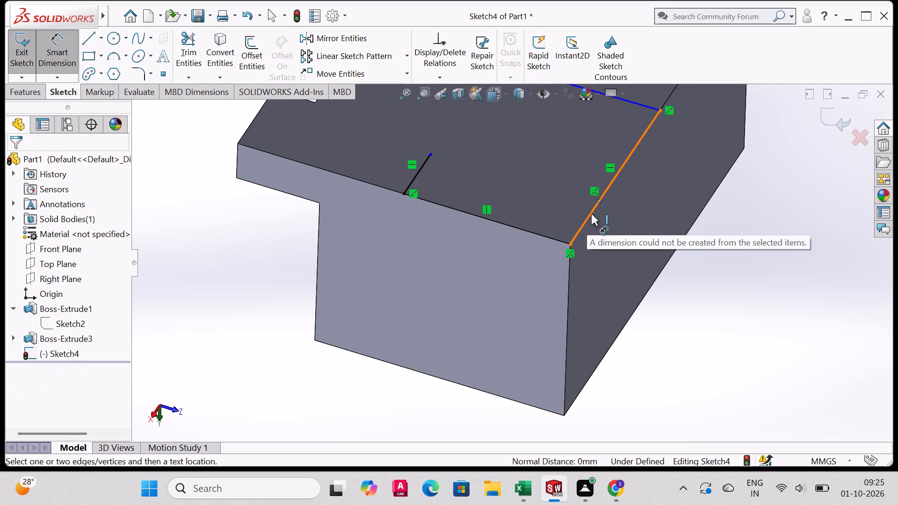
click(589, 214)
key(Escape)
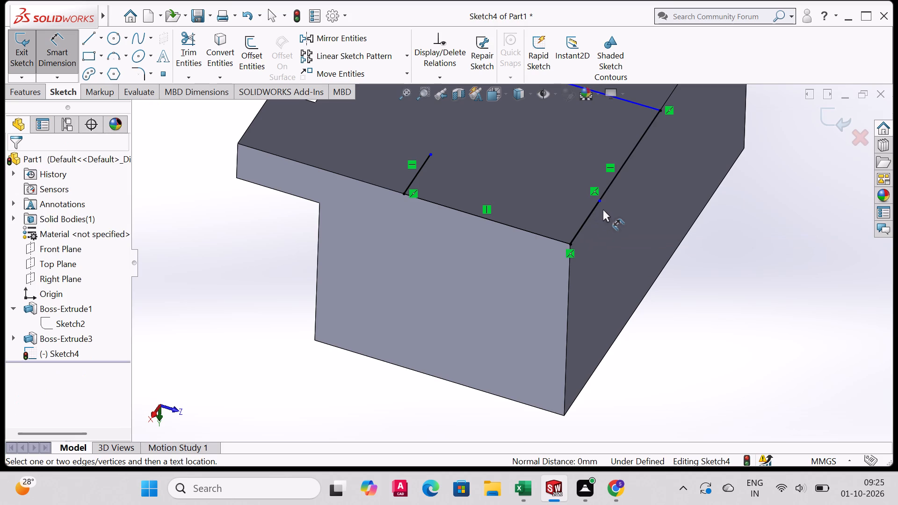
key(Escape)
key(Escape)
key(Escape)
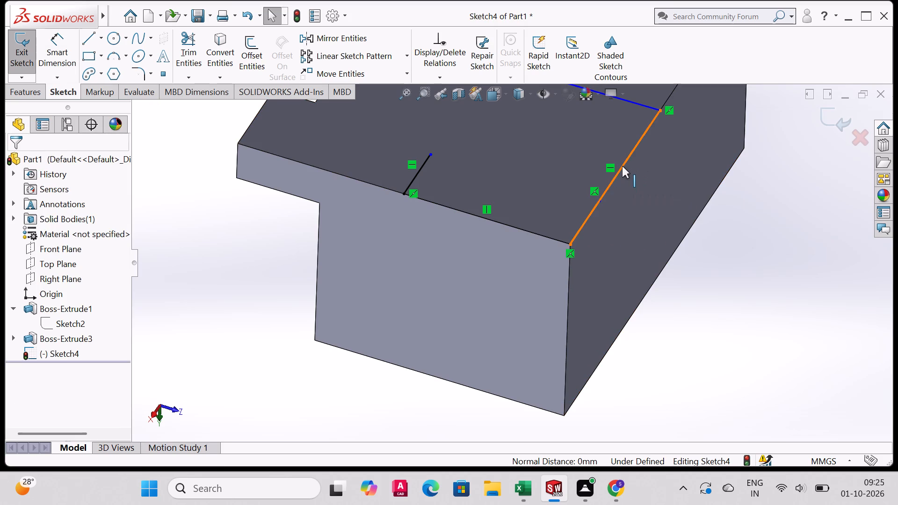
Delete the 25 mm line overlapping the short line on the underside's long edge.
click(622, 166)
key(Delete)
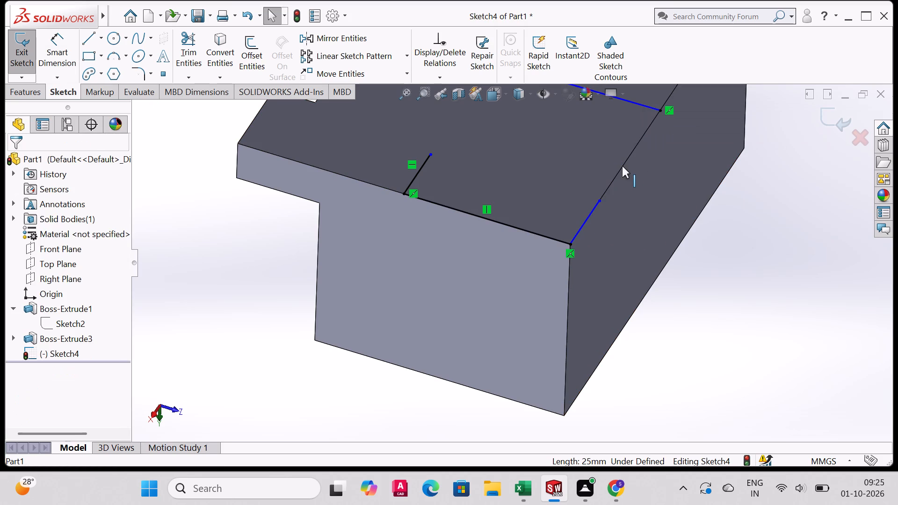
Dimension the short line at the underside corner to 5 mm.
click(49, 44)
click(584, 223)
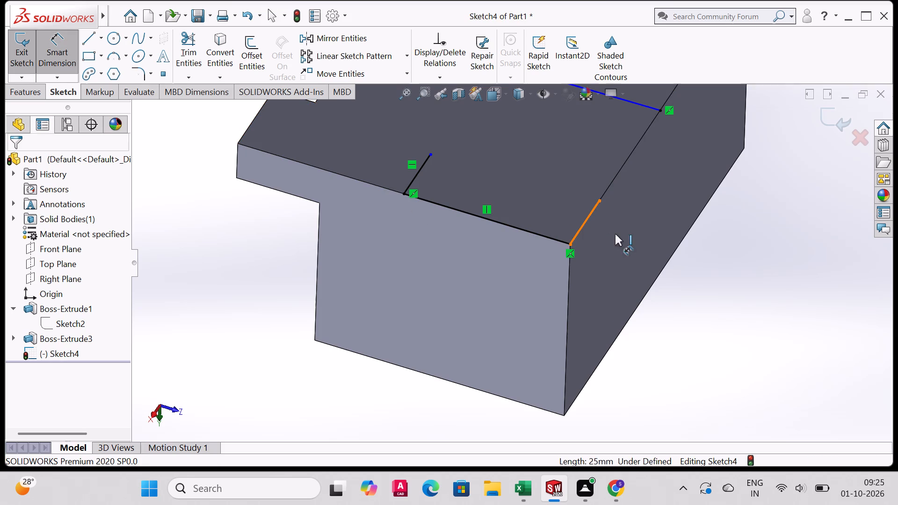
click(630, 232)
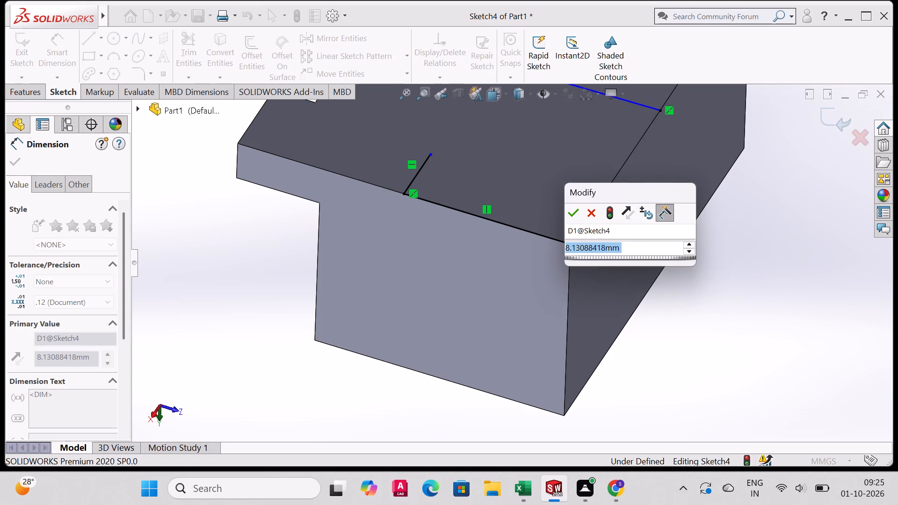
key(5)
key(Return)
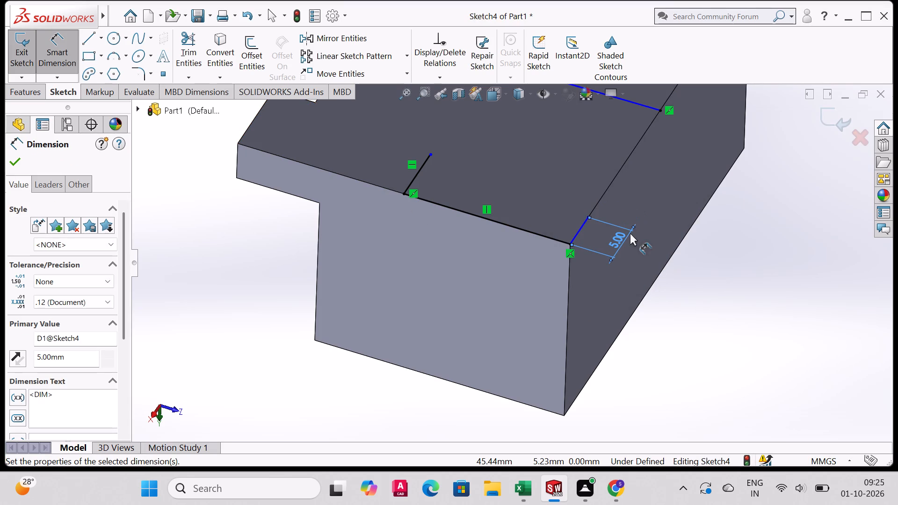
Dimension the short perpendicular line at the end edge's midpoint to 5 mm.
click(420, 171)
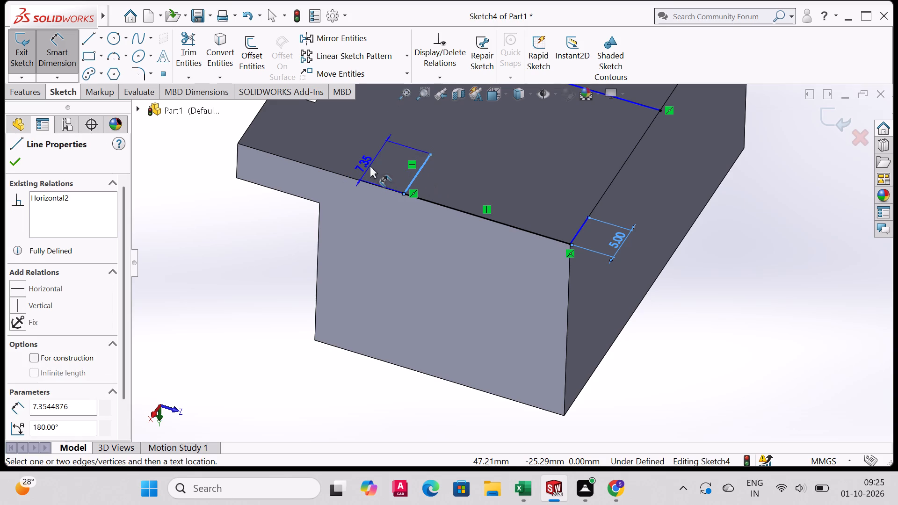
click(376, 160)
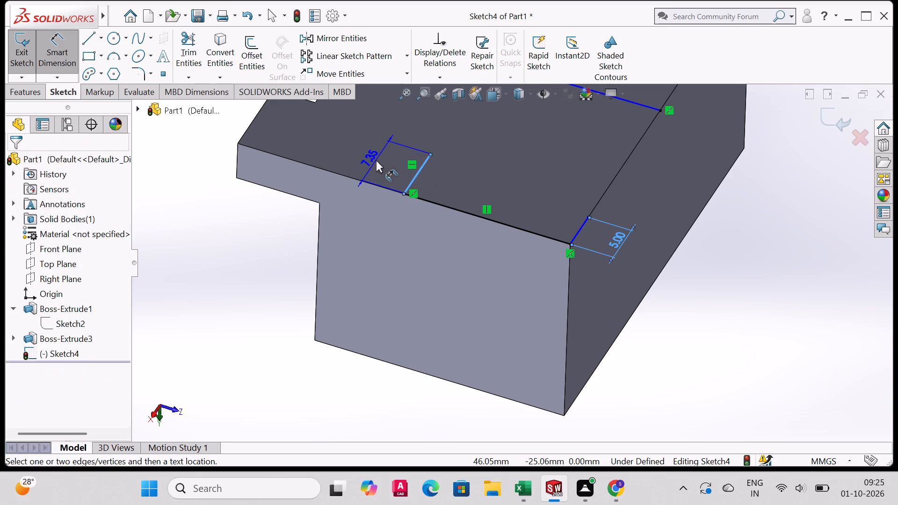
key(5)
key(Return)
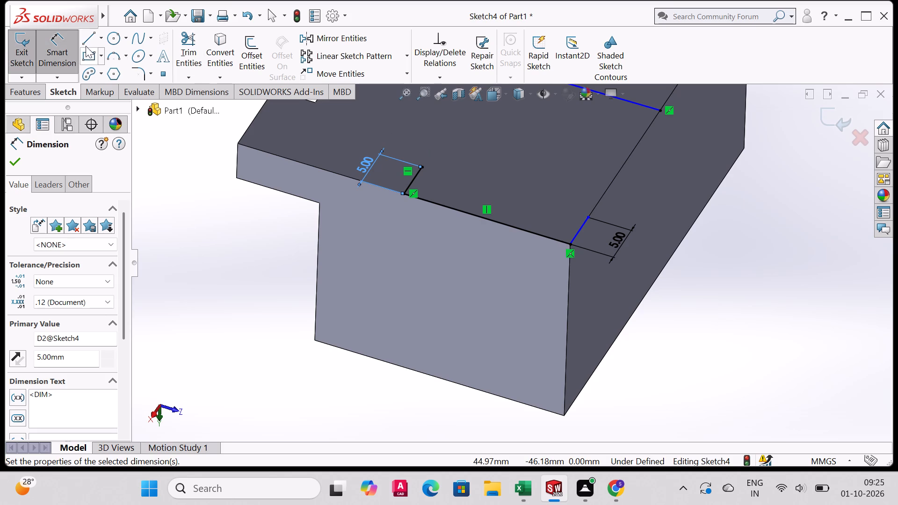
Close the 20 by 5 mm rectangle with a line joining the free ends of the two 5 mm lines.
click(86, 45)
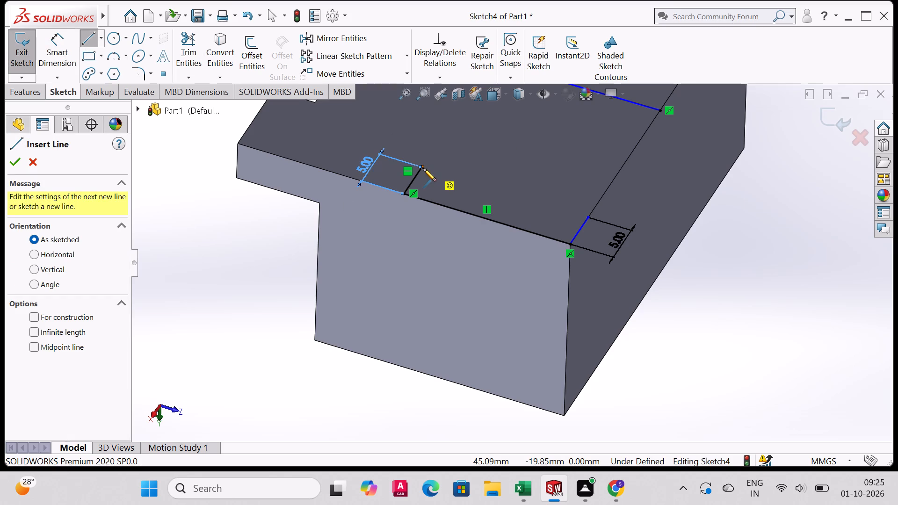
click(423, 167)
click(589, 217)
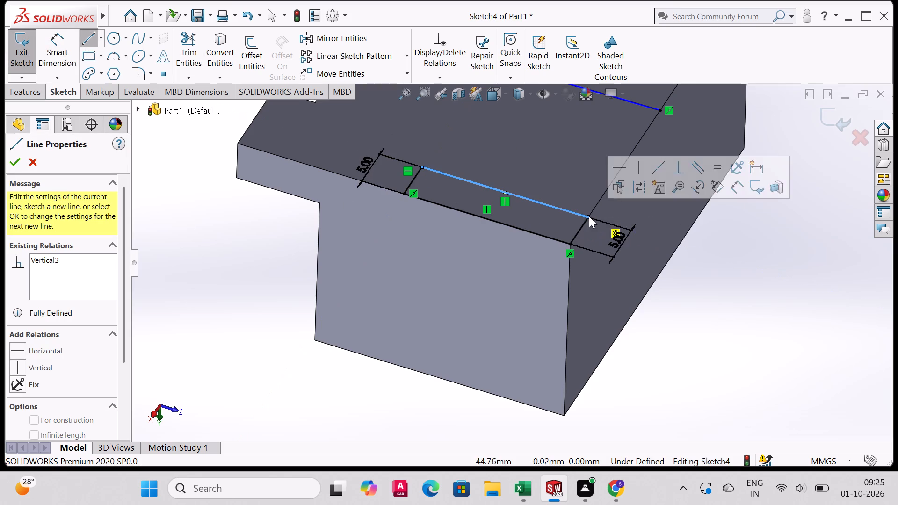
Mirror the four lines of the 20 by 5 mm rectangle about the line across the middle of the underside, keeping the original.
click(20, 164)
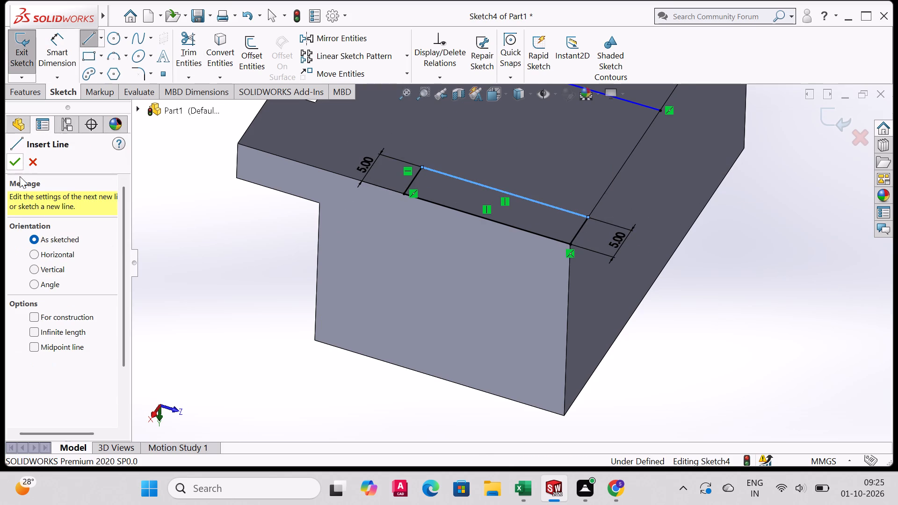
middle_drag(722, 183, 705, 223)
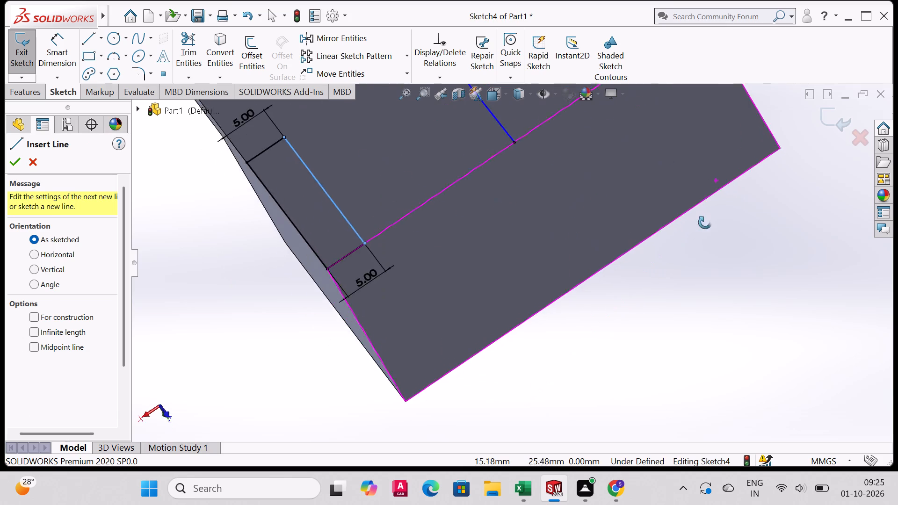
middle_drag(705, 223, 715, 192)
scroll(617, 333, down, 2)
scroll(620, 320, up, 4)
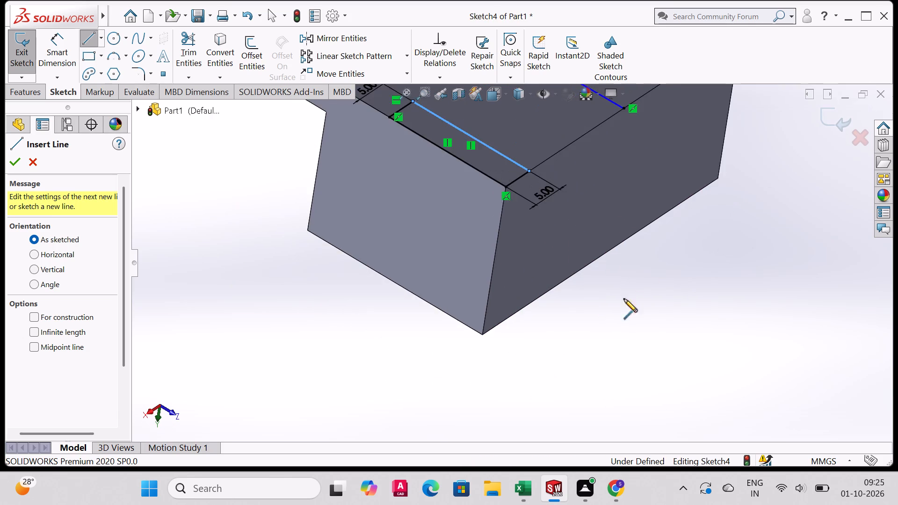
scroll(624, 299, up, 2)
scroll(615, 229, up, 2)
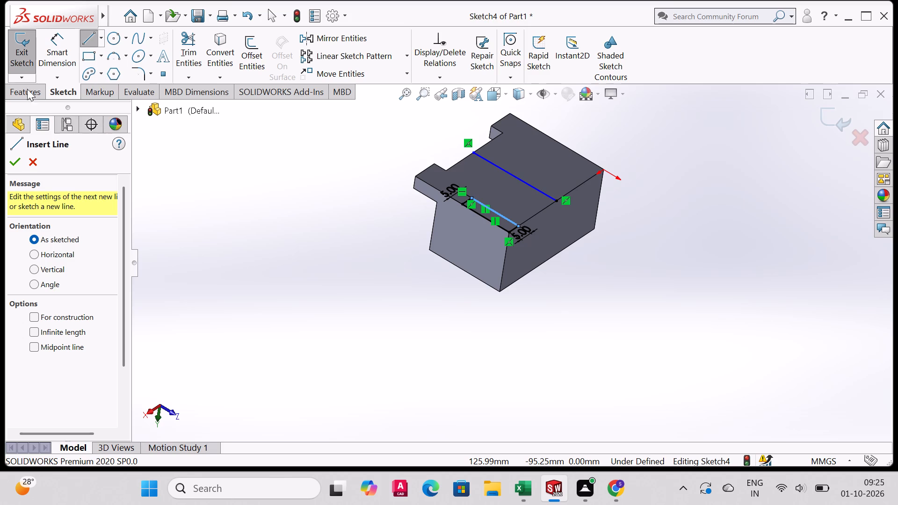
click(17, 165)
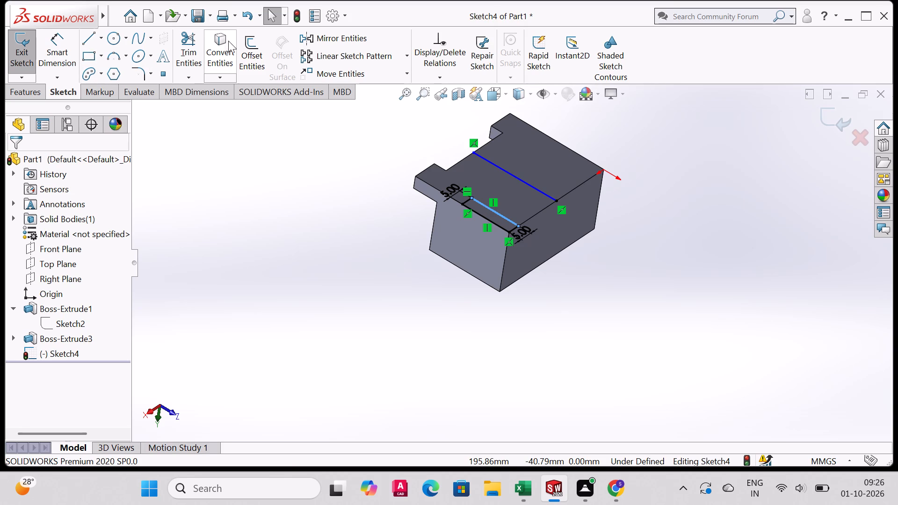
click(312, 36)
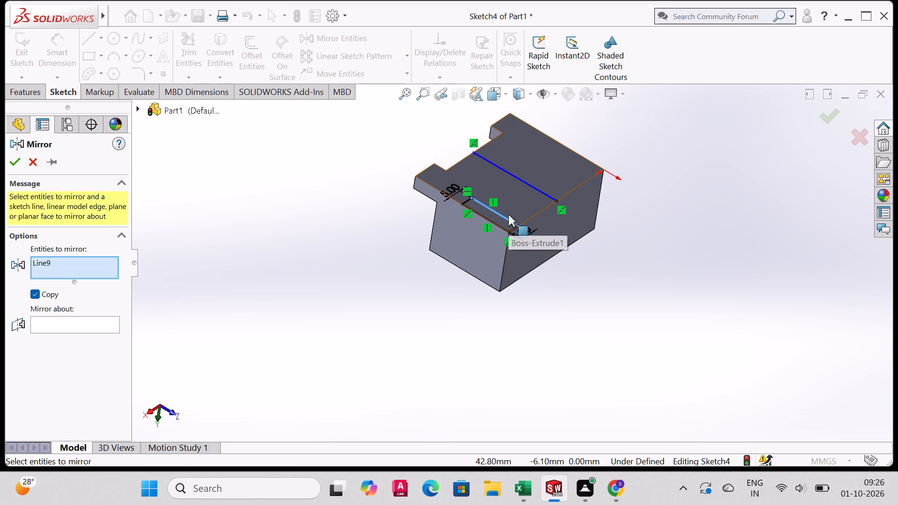
scroll(504, 215, up, 3)
scroll(504, 214, down, 5)
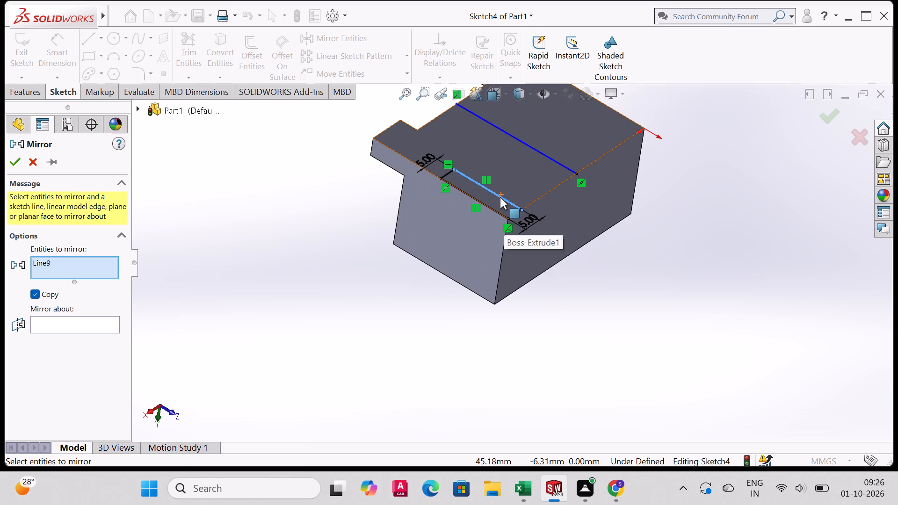
scroll(509, 179, down, 1)
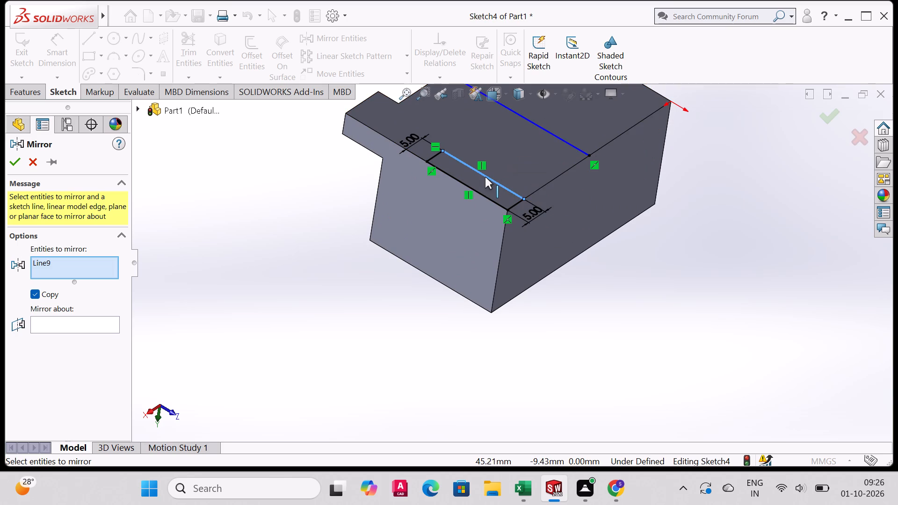
click(485, 176)
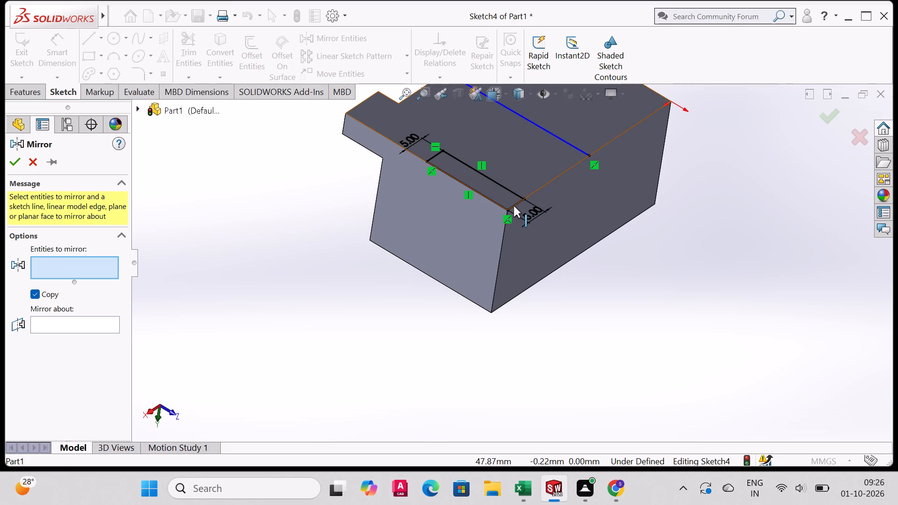
click(514, 206)
click(490, 199)
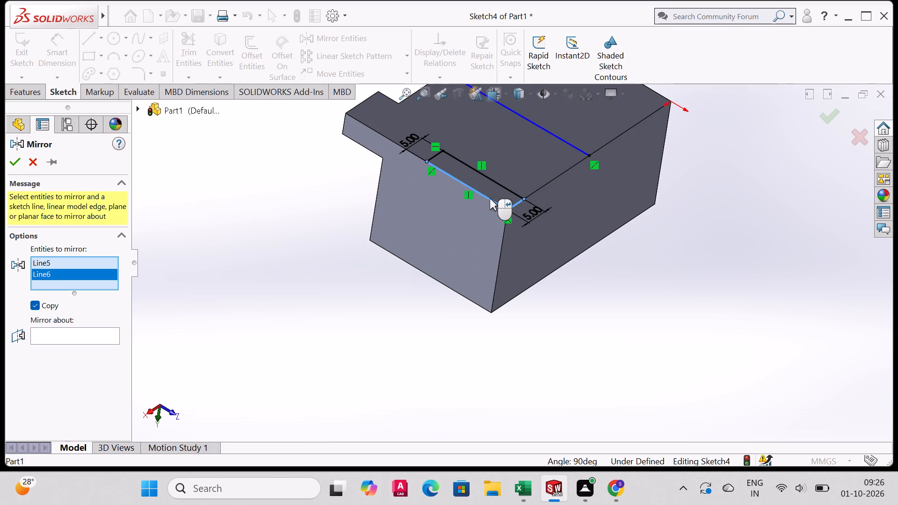
click(434, 157)
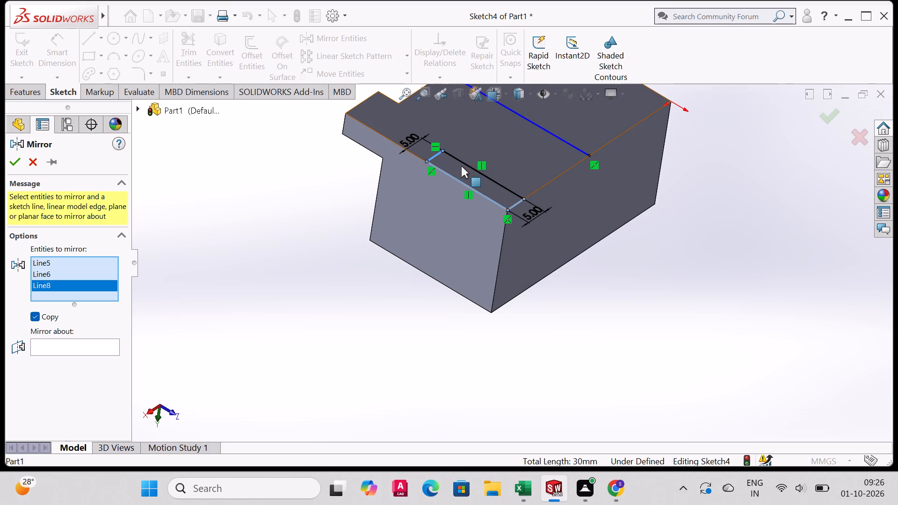
click(471, 166)
click(78, 361)
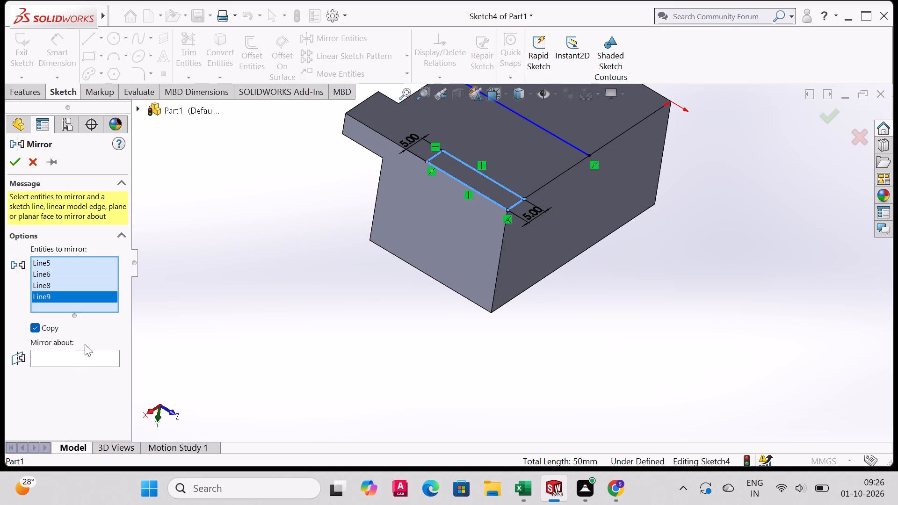
click(78, 360)
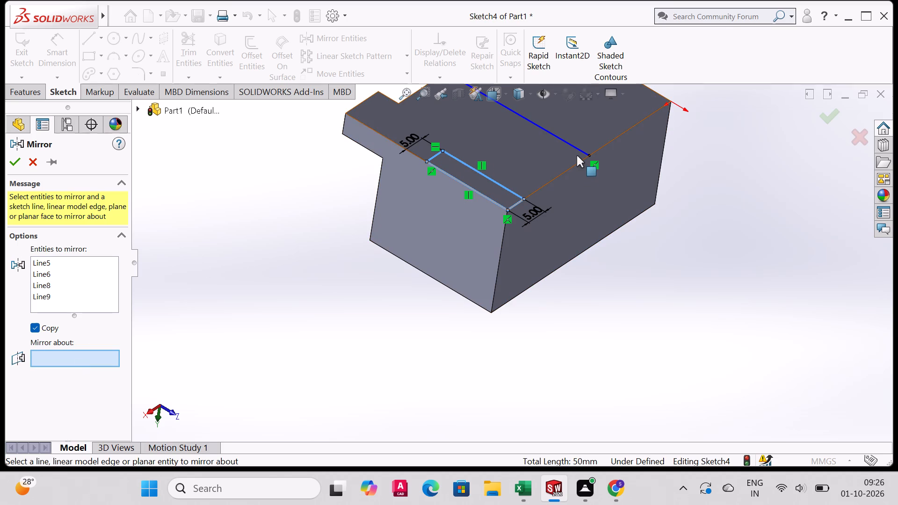
click(574, 148)
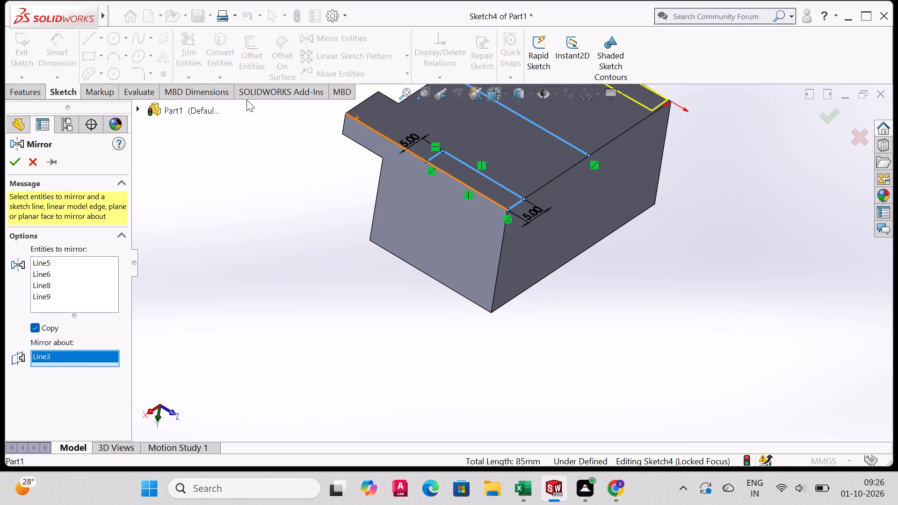
click(17, 163)
Extrude both 20 by 5 mm rectangles outward from the underside to a blind depth of 20 mm, merged with the body.
scroll(710, 244, down, 2)
scroll(719, 220, up, 3)
scroll(717, 182, up, 2)
scroll(638, 165, down, 1)
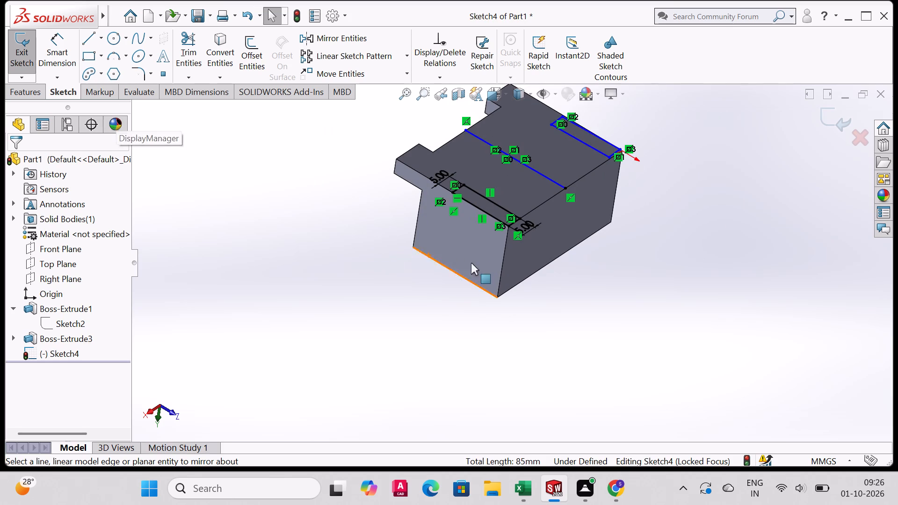
middle_drag(556, 294, 566, 319)
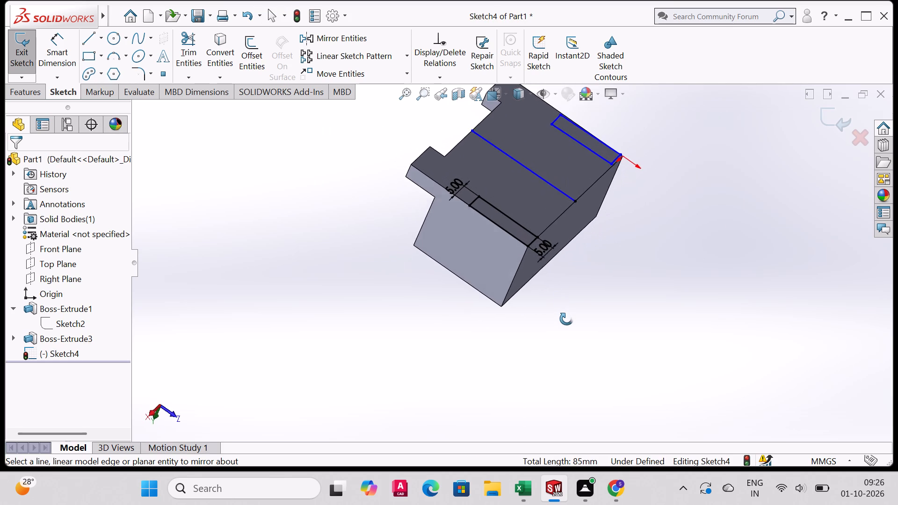
middle_drag(566, 319, 566, 320)
middle_drag(566, 320, 573, 316)
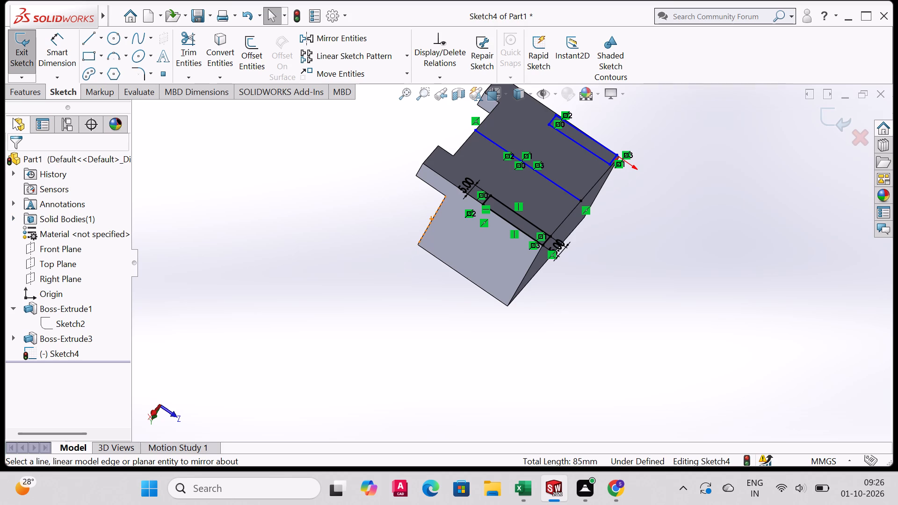
click(21, 99)
click(24, 58)
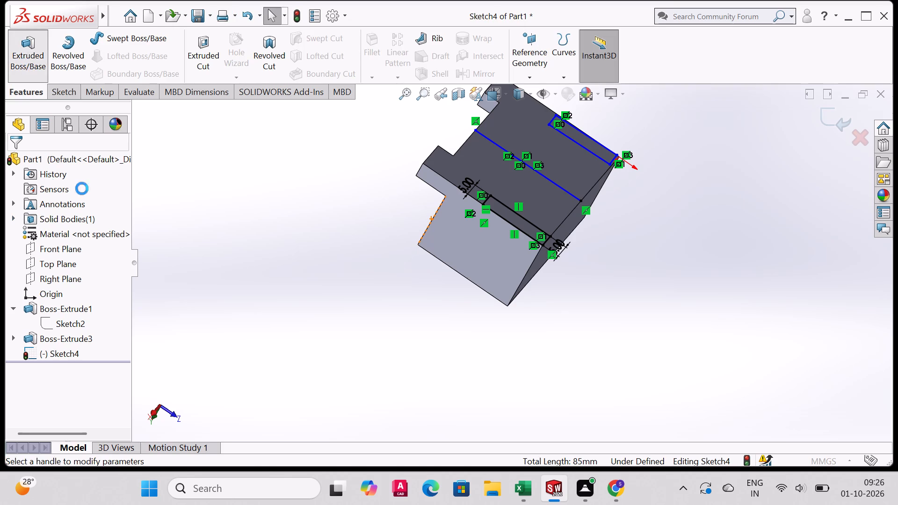
click(516, 216)
click(584, 142)
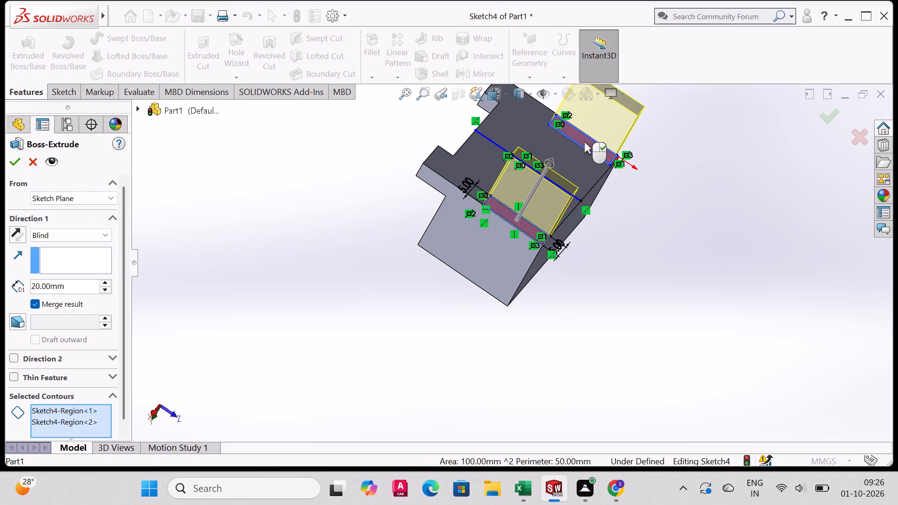
middle_drag(609, 248, 517, 176)
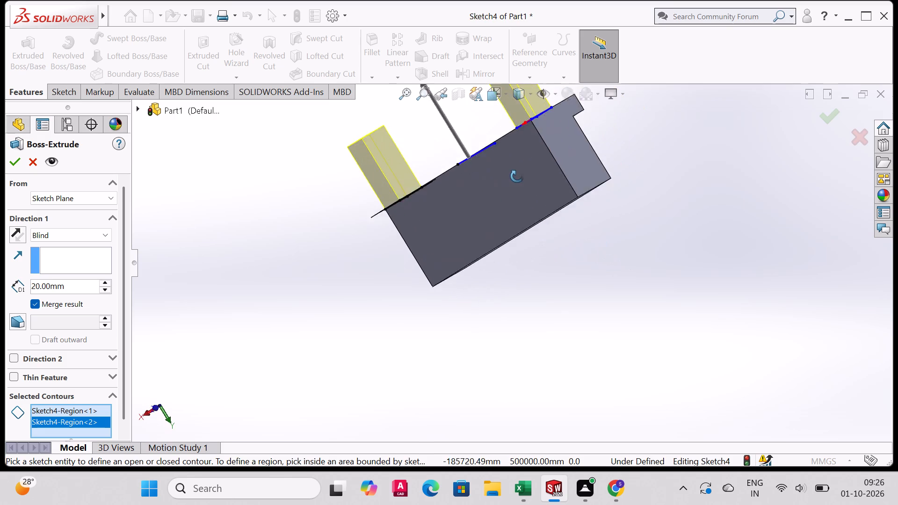
middle_drag(517, 176, 557, 164)
scroll(535, 170, down, 1)
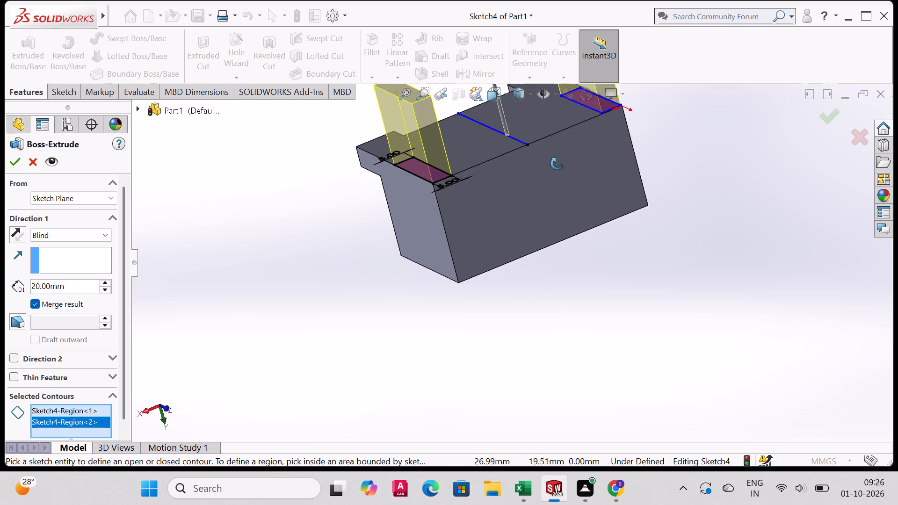
middle_drag(557, 164, 556, 162)
middle_click(556, 162)
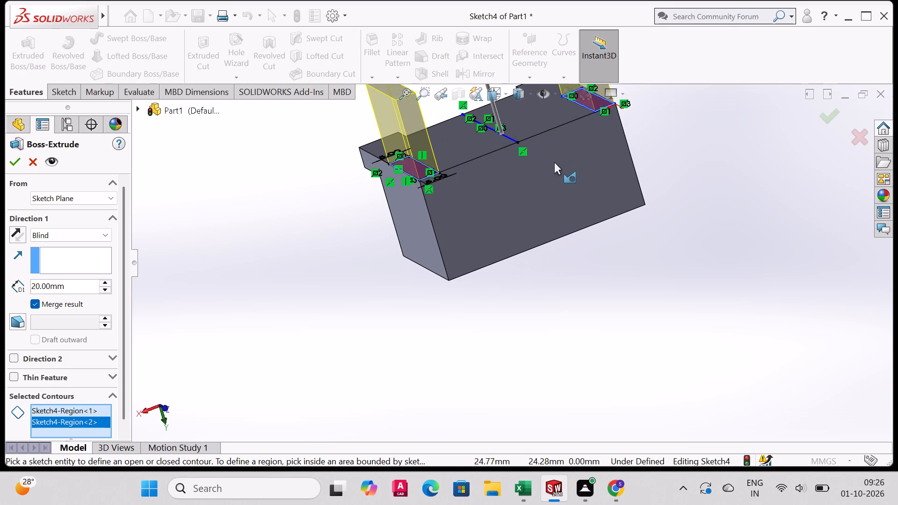
click(15, 165)
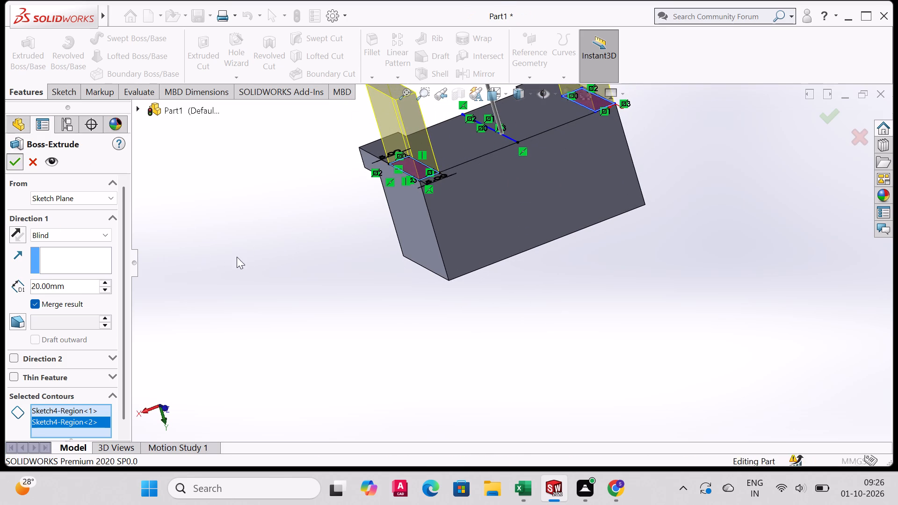
Examine the two legs and the notched underside in the bottom and isometric views and from several oblique angles.
middle_drag(606, 208, 524, 231)
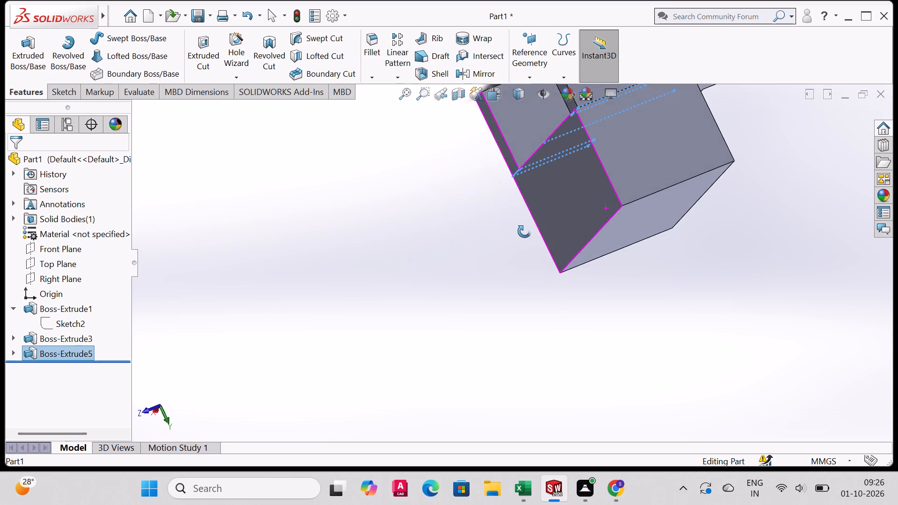
middle_drag(524, 231, 621, 193)
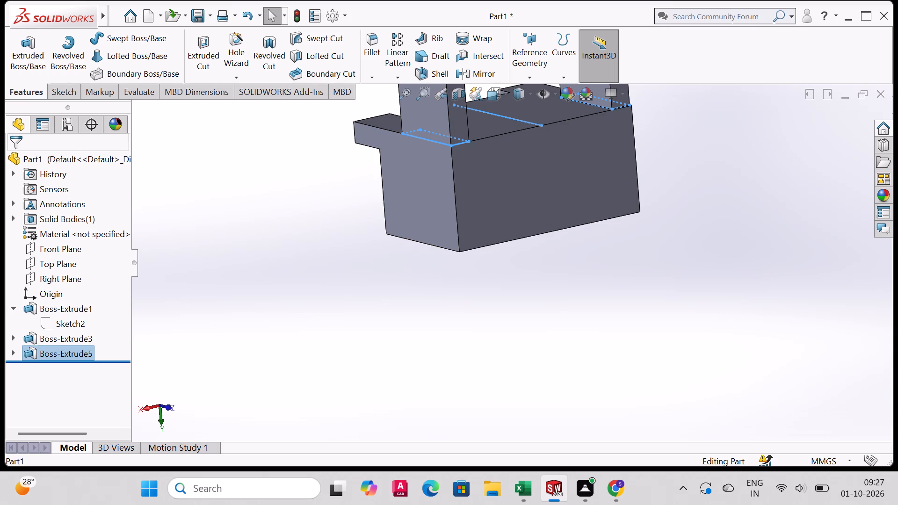
key(ctrl+6)
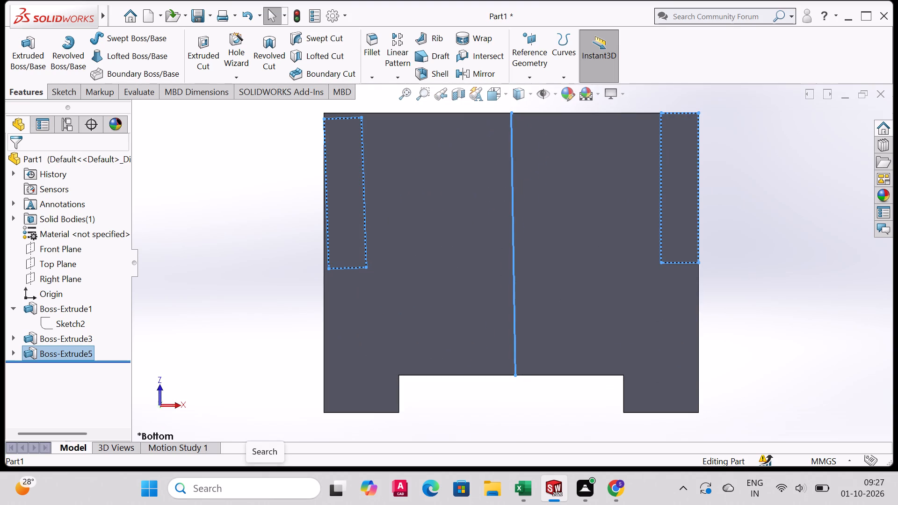
key(ctrl+7)
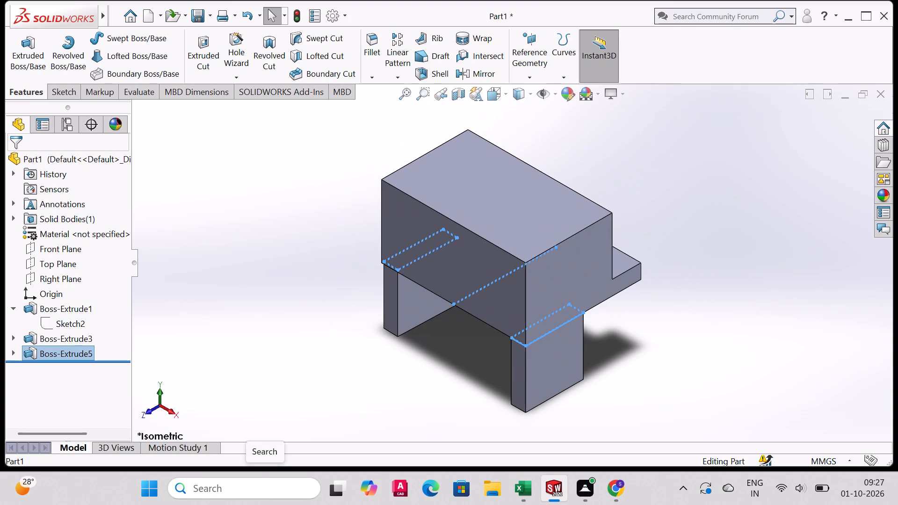
key(ctrl+8)
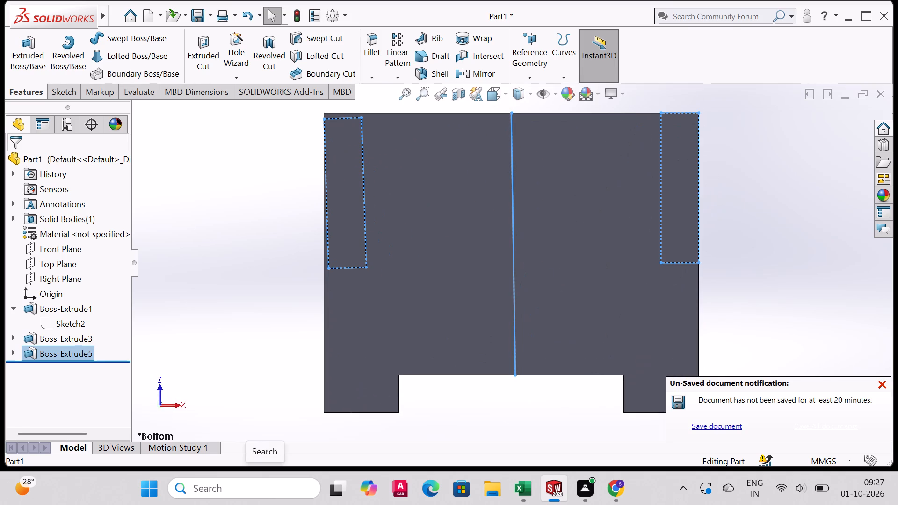
key(ctrl+6)
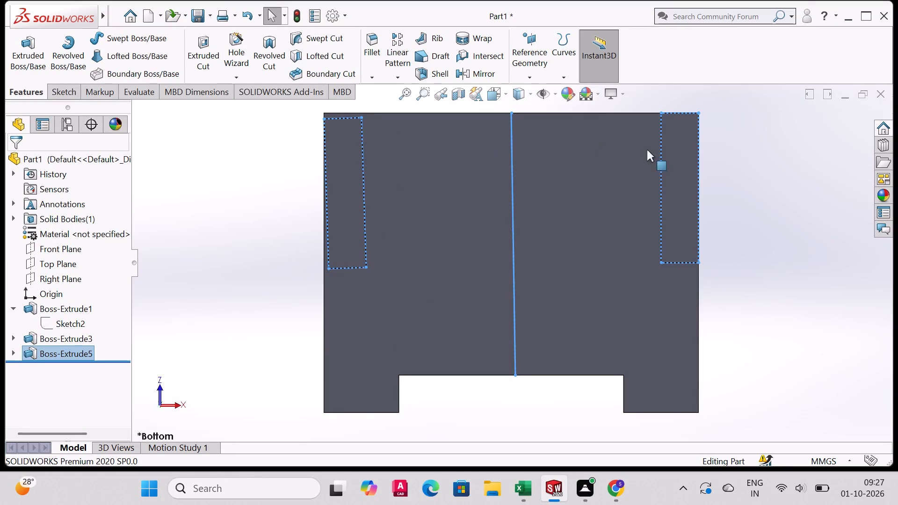
middle_drag(644, 248, 629, 291)
scroll(696, 269, down, 1)
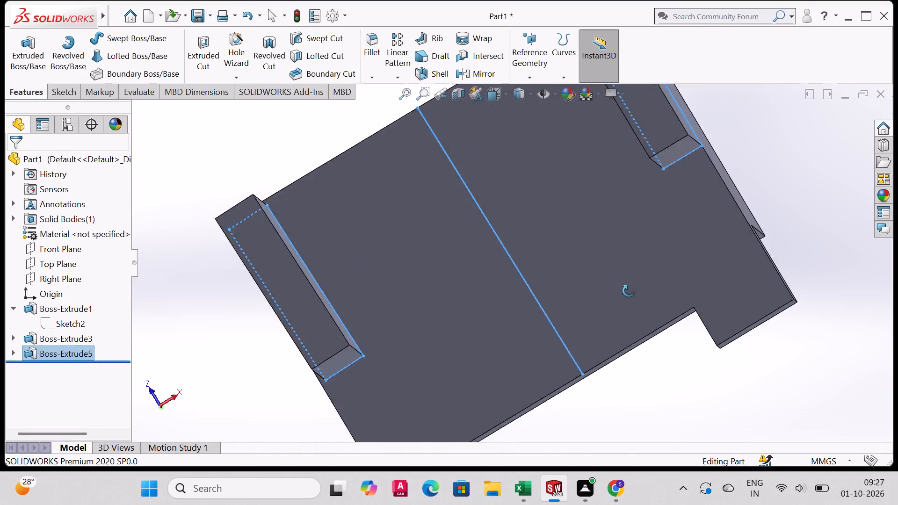
middle_drag(629, 291, 627, 487)
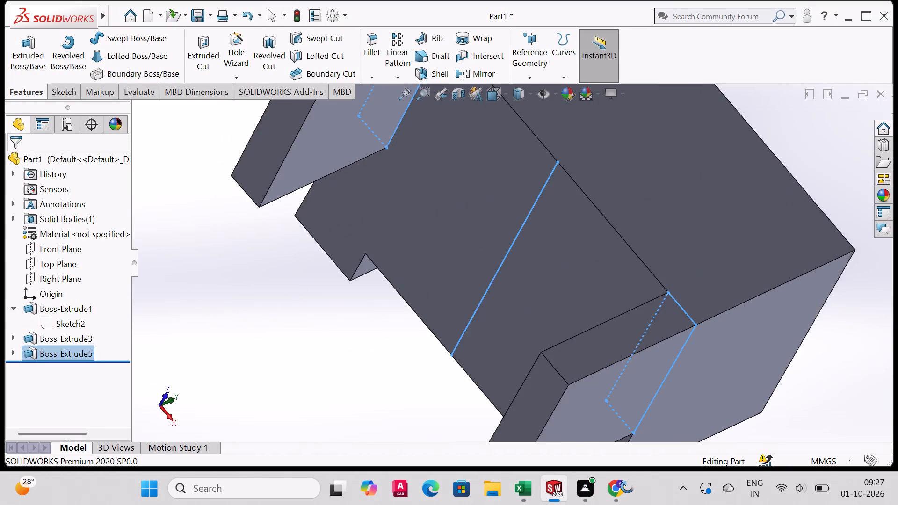
middle_drag(627, 487, 702, 415)
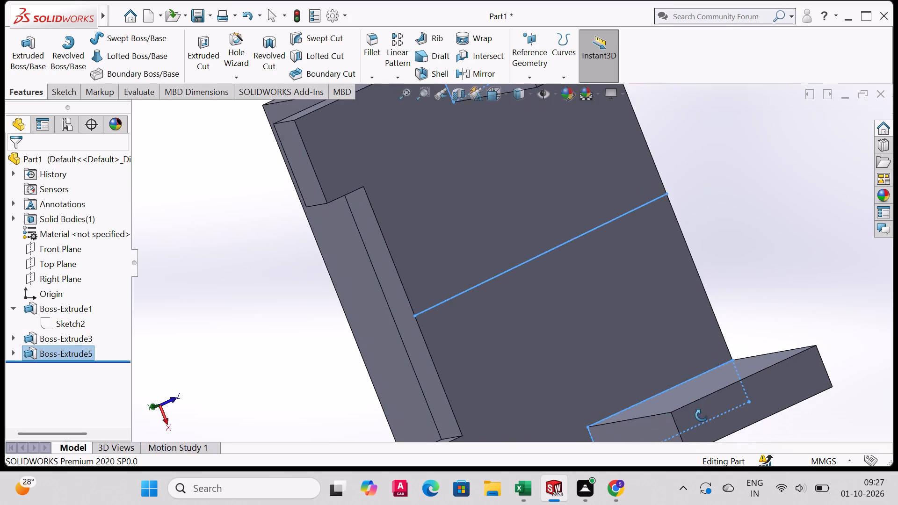
middle_drag(702, 415, 739, 407)
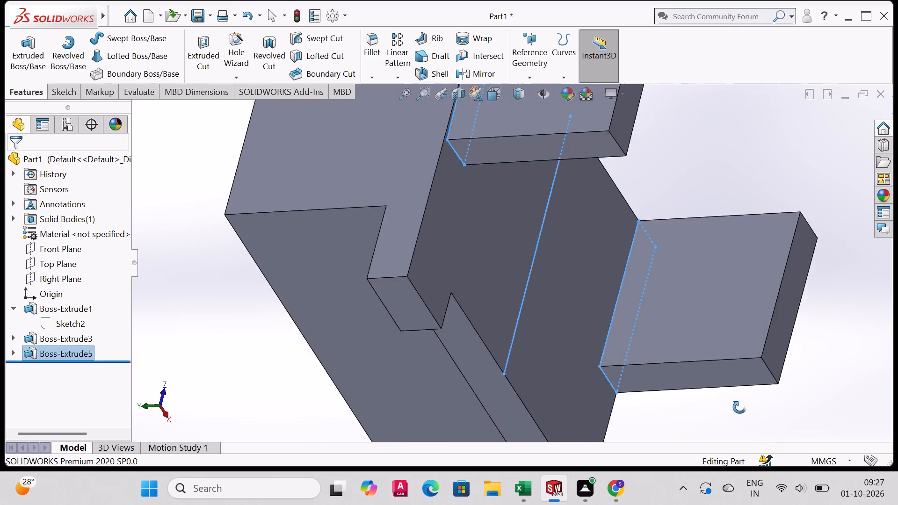
middle_drag(739, 407, 705, 467)
middle_drag(310, 271, 267, 292)
scroll(314, 327, down, 1)
middle_drag(385, 257, 385, 193)
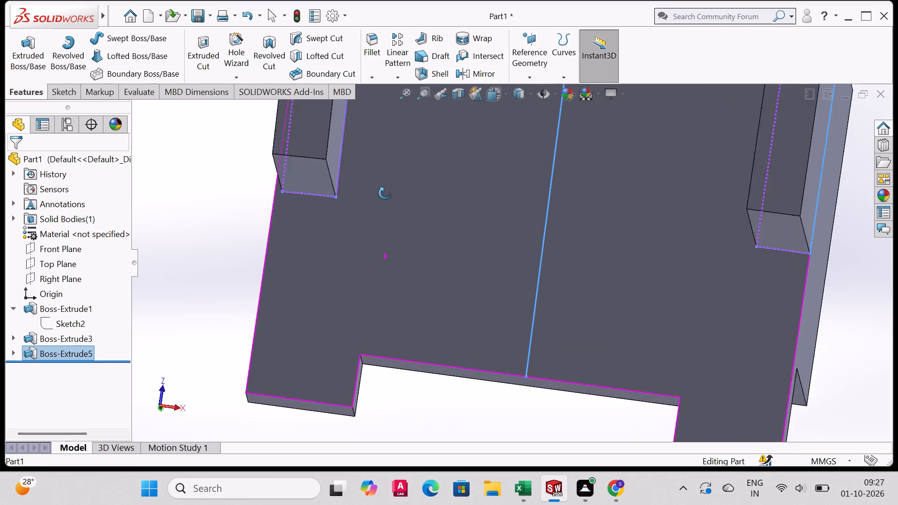
middle_drag(385, 193, 382, 236)
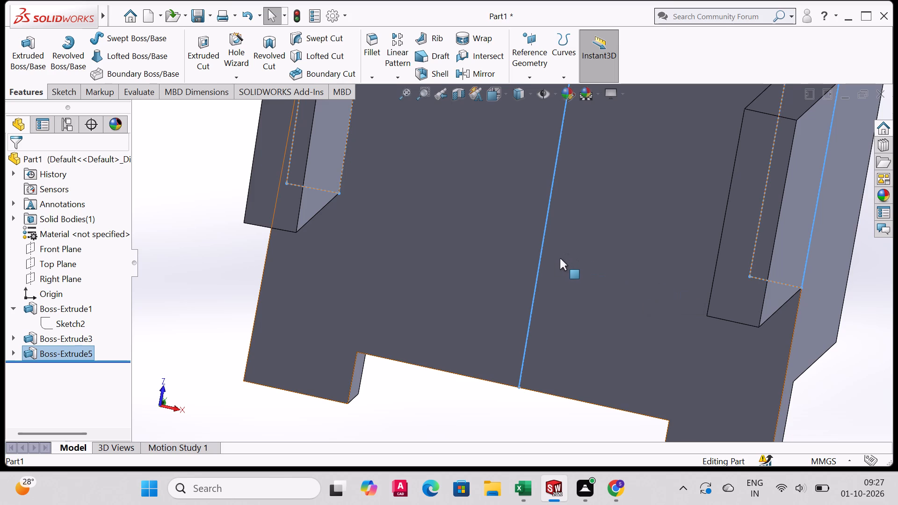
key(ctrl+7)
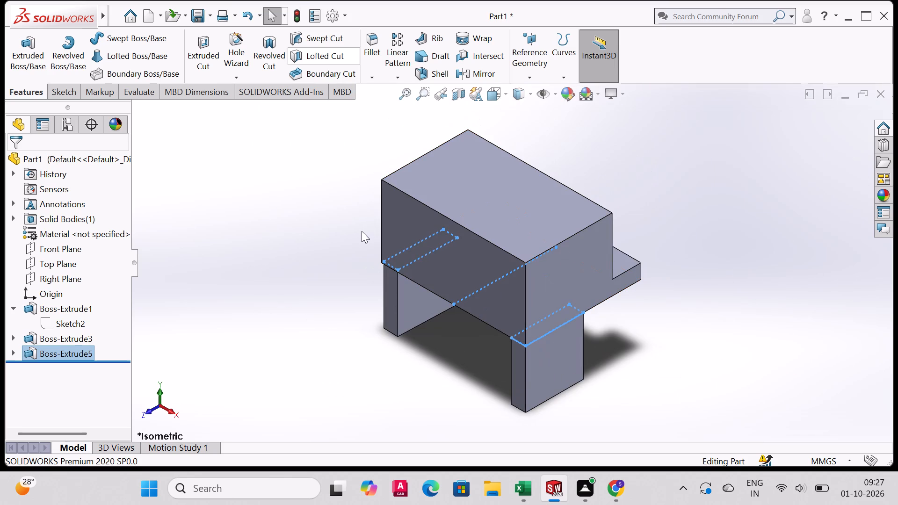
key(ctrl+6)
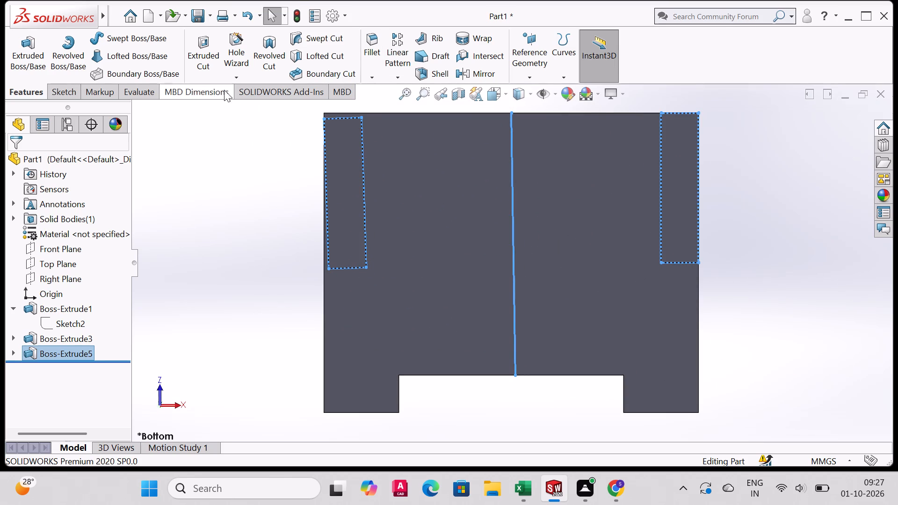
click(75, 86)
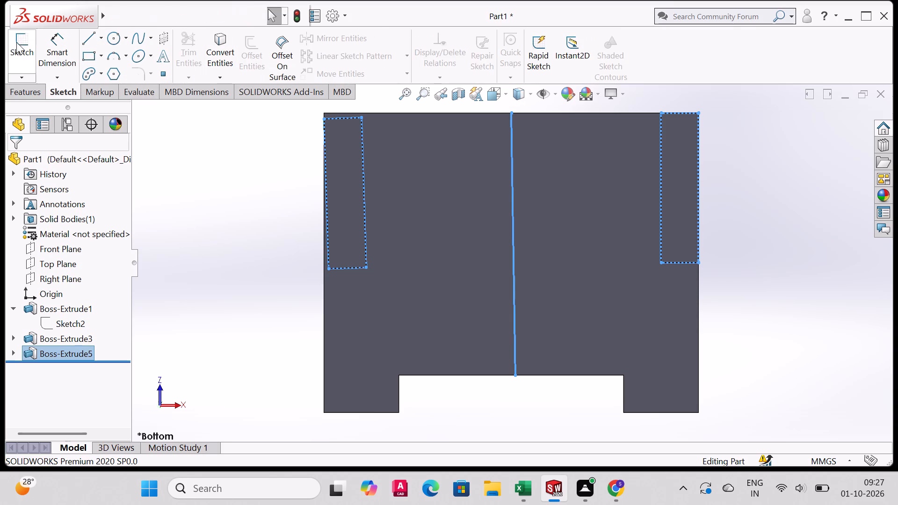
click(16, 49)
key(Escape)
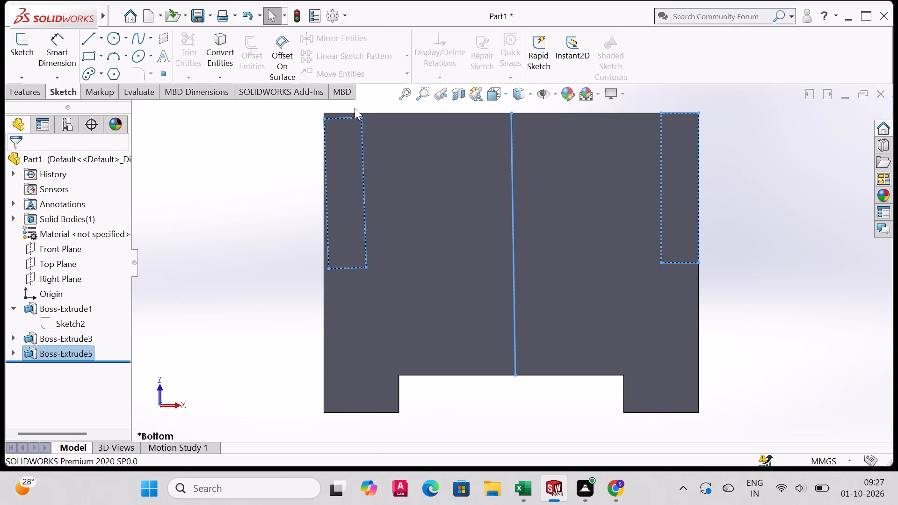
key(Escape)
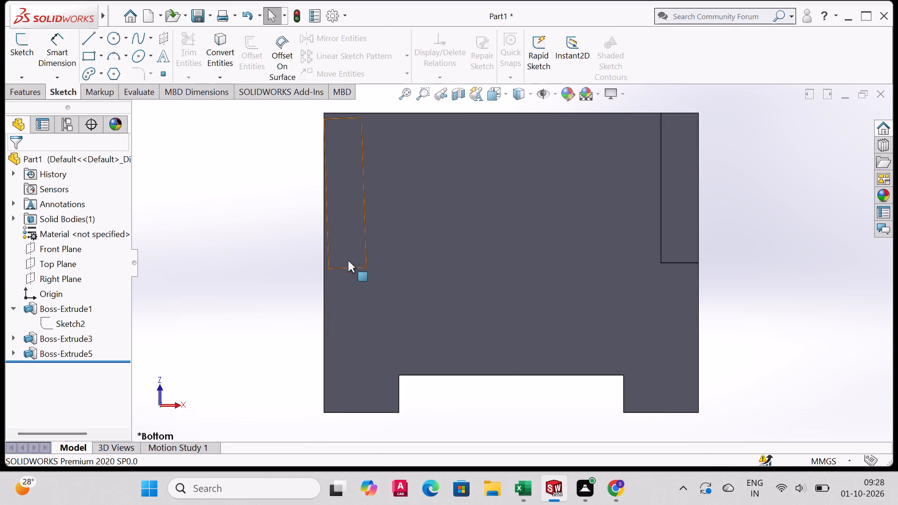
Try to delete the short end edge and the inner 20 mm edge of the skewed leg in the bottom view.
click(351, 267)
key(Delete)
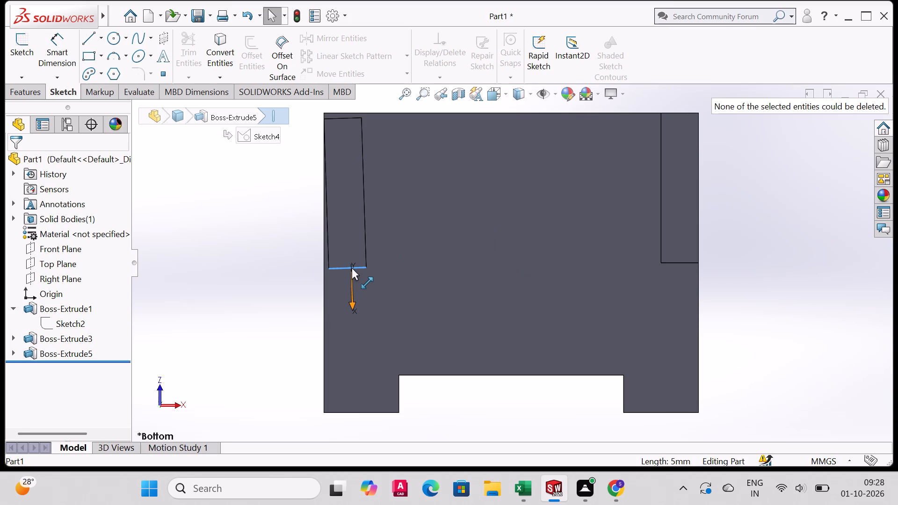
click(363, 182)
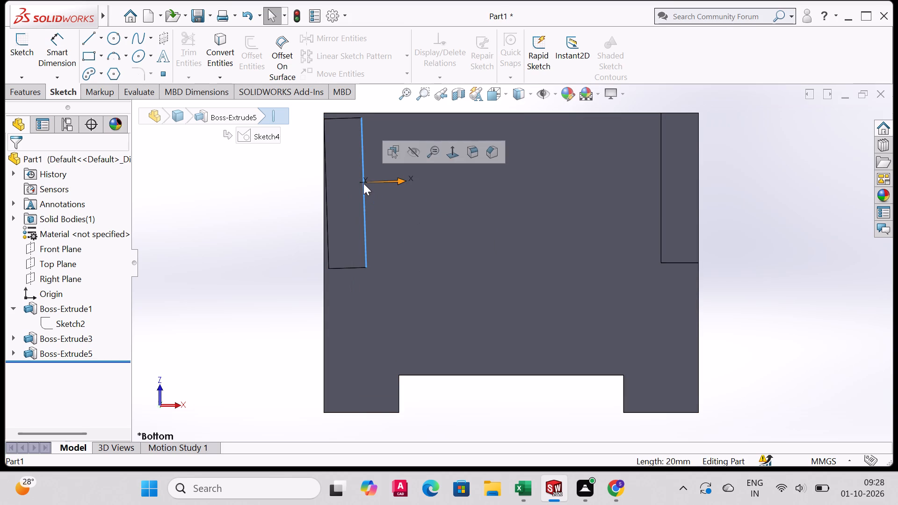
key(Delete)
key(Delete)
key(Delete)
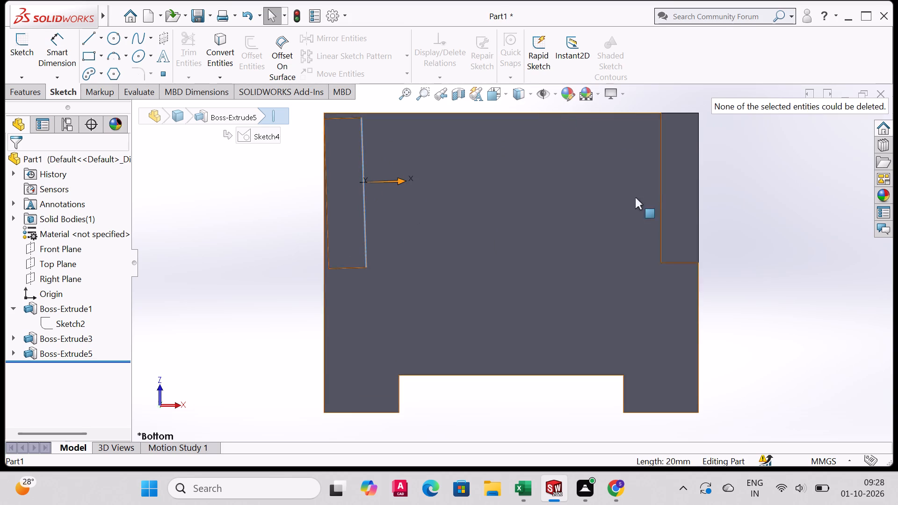
Delete the Boss-Extrude5 feature that forms the two legs, keeping its sketch.
middle_drag(778, 304, 671, 148)
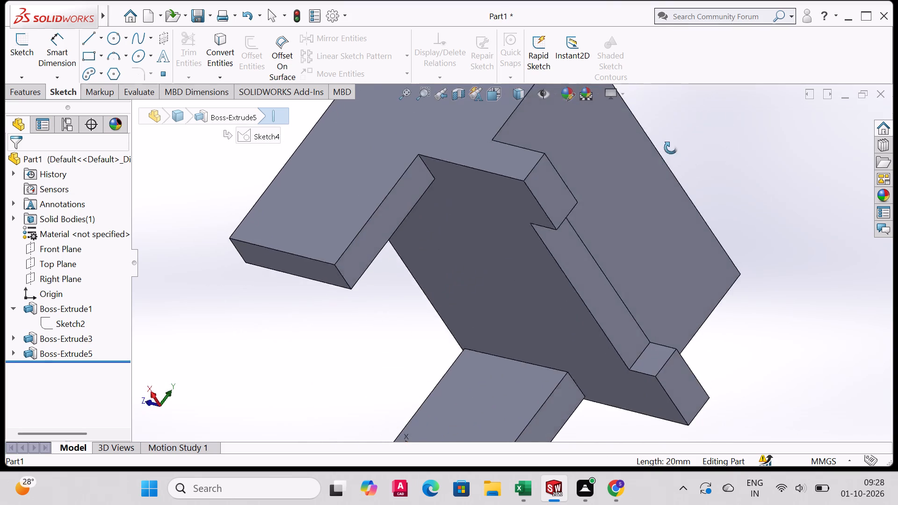
middle_drag(671, 148, 680, 137)
scroll(667, 153, up, 1)
middle_drag(578, 319, 625, 182)
scroll(625, 182, up, 1)
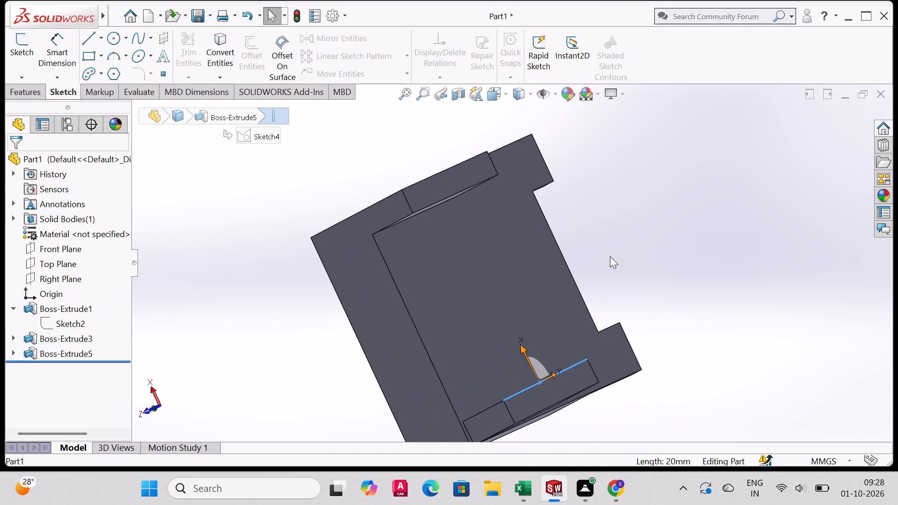
middle_drag(632, 375, 584, 291)
scroll(632, 375, up, 1)
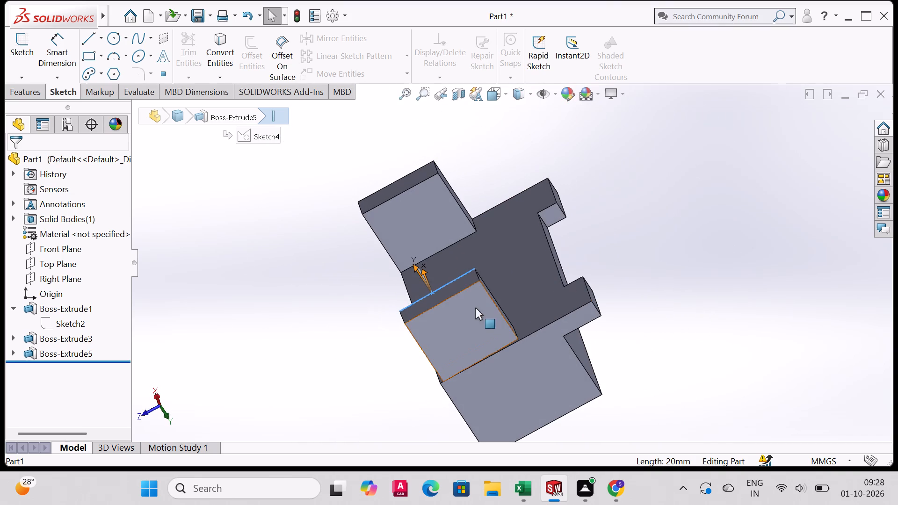
click(458, 319)
right_click(58, 354)
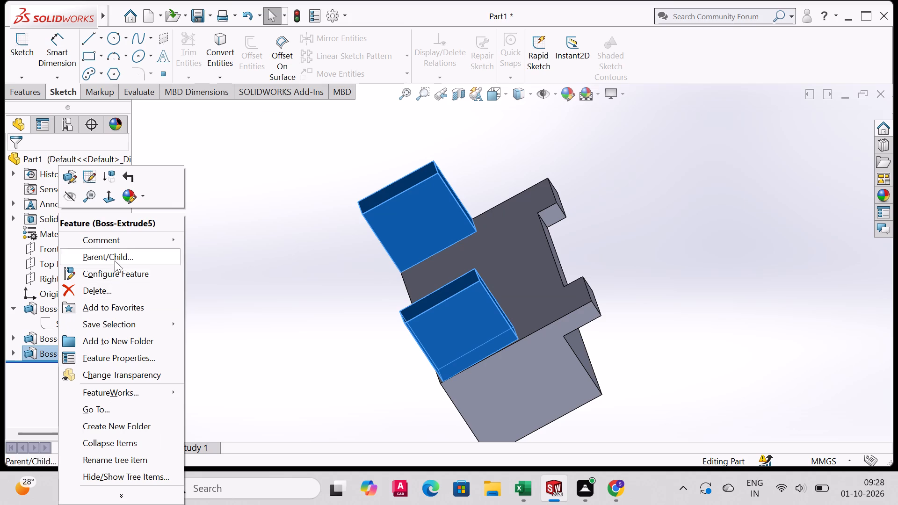
click(101, 292)
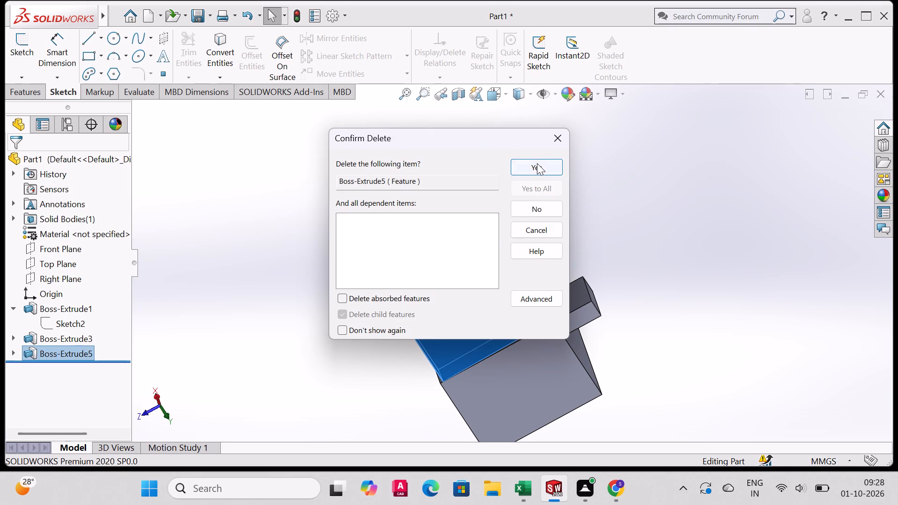
click(537, 163)
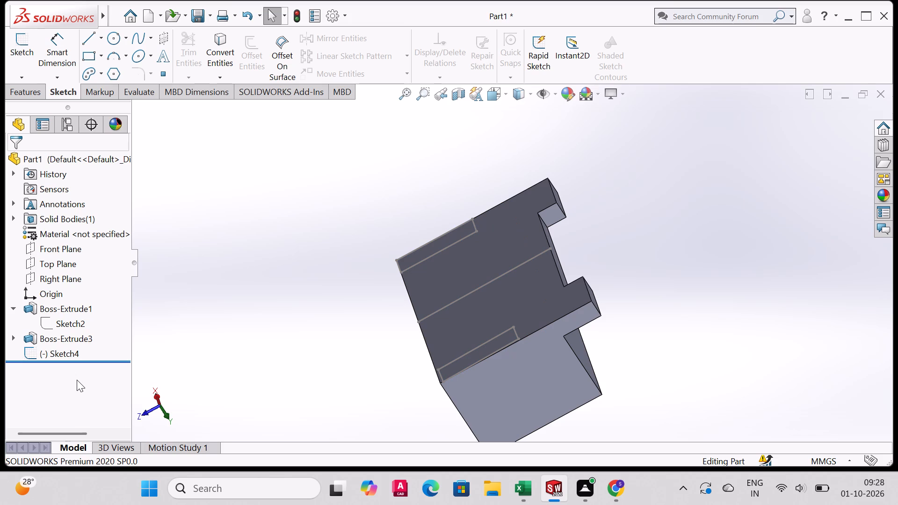
Delete Sketch4, which holds the two leg rectangles and the middle line on the underside.
click(56, 346)
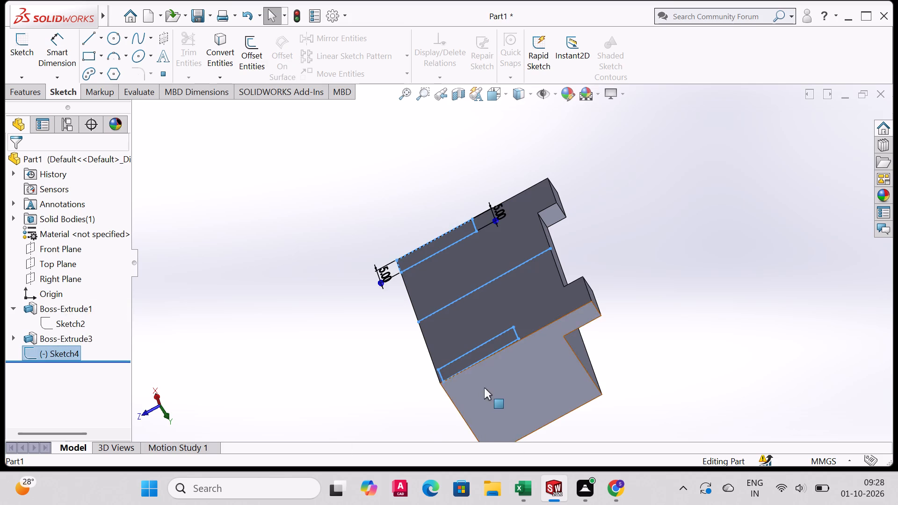
scroll(484, 388, up, 2)
scroll(486, 386, down, 3)
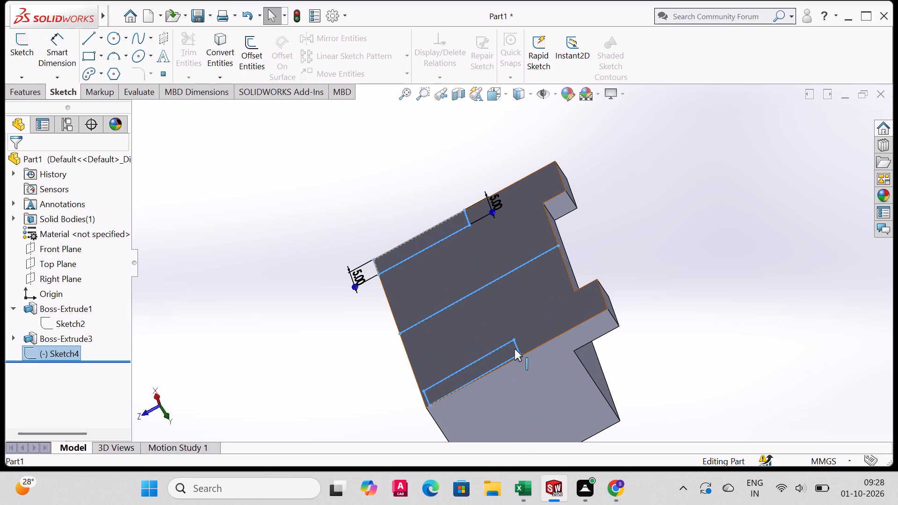
click(514, 349)
key(Delete)
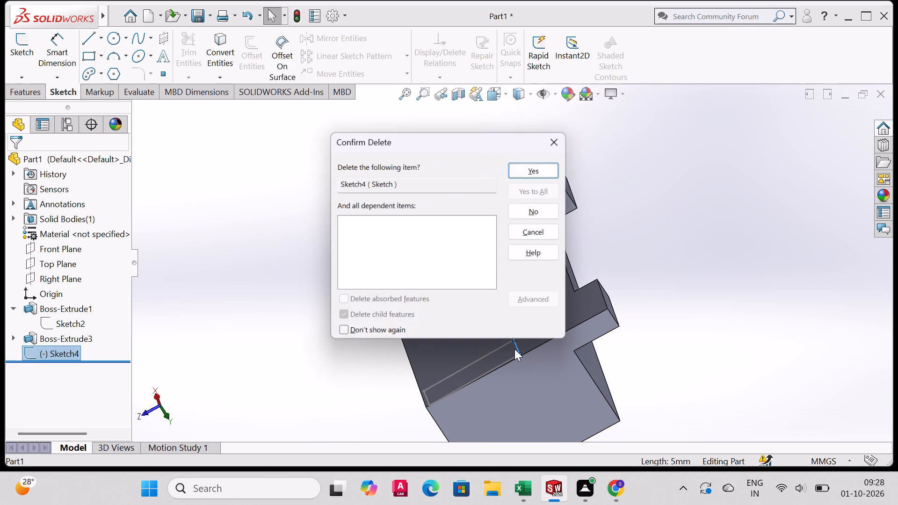
click(531, 170)
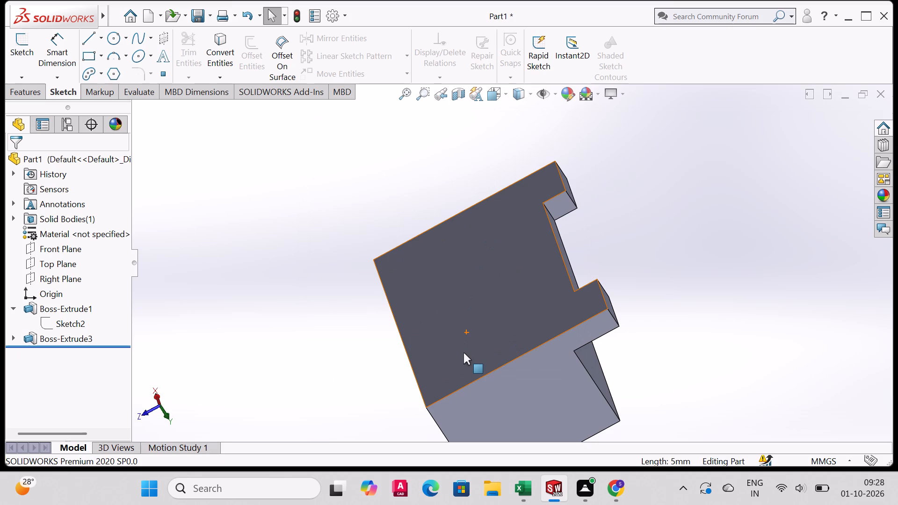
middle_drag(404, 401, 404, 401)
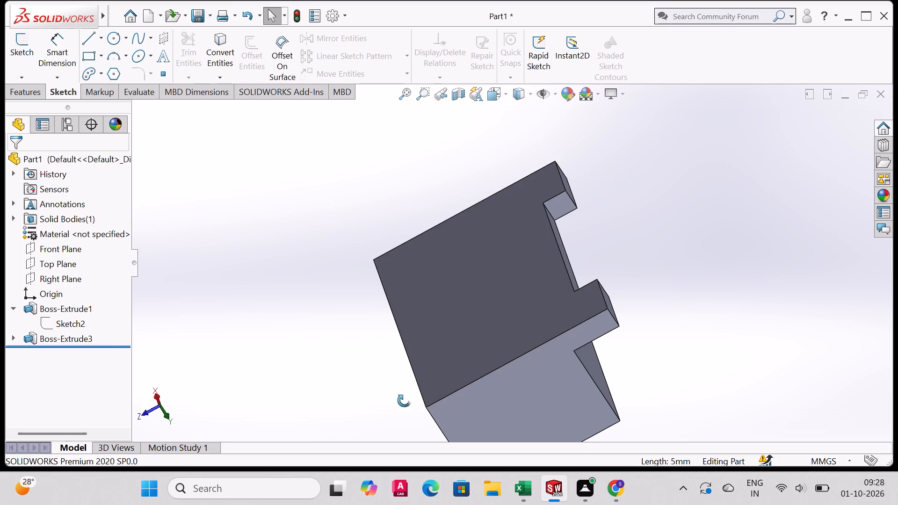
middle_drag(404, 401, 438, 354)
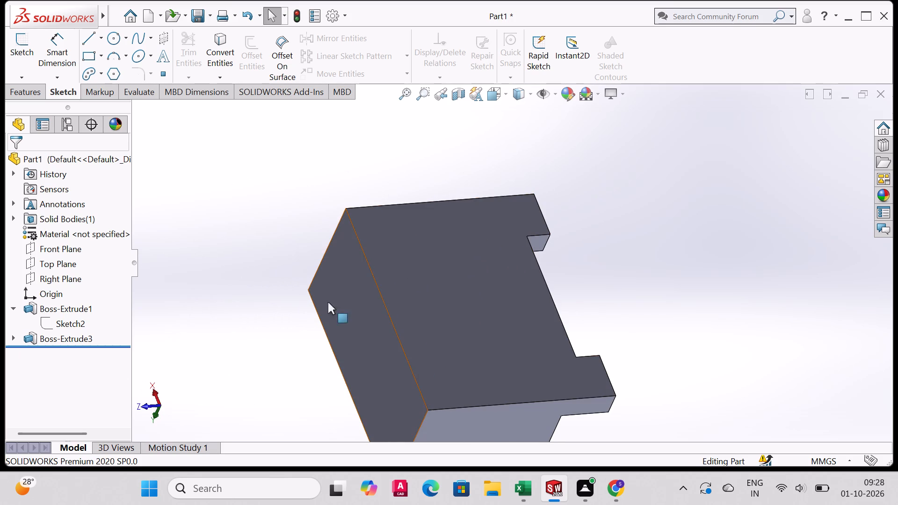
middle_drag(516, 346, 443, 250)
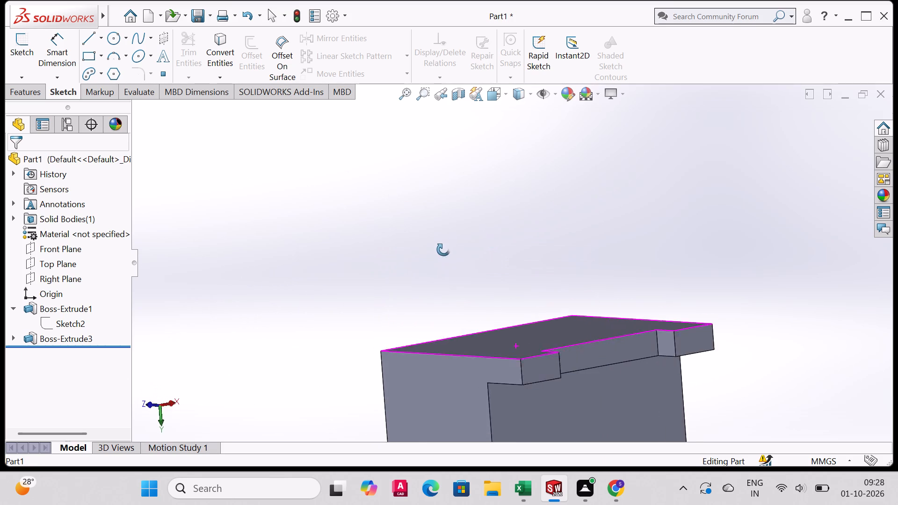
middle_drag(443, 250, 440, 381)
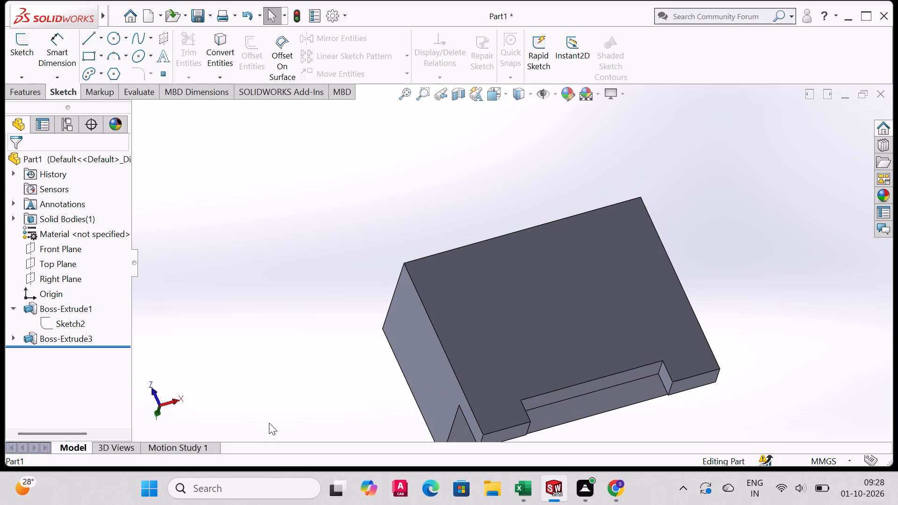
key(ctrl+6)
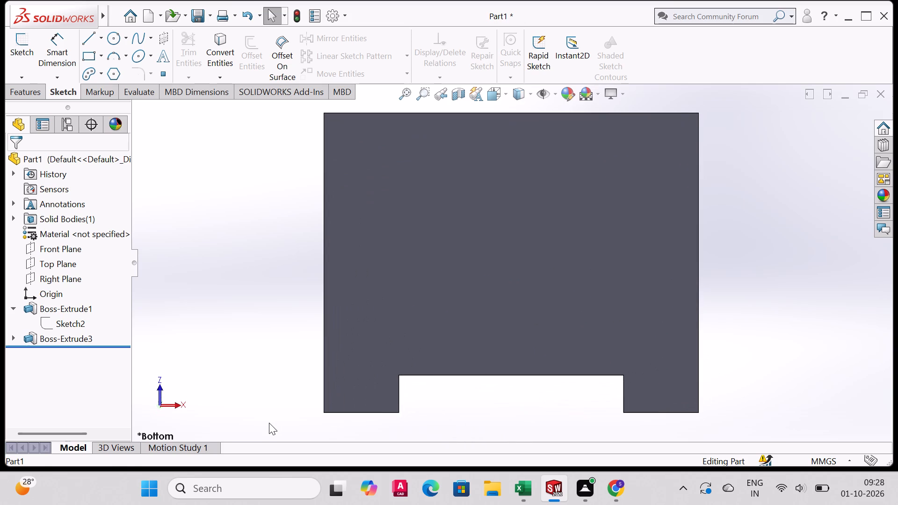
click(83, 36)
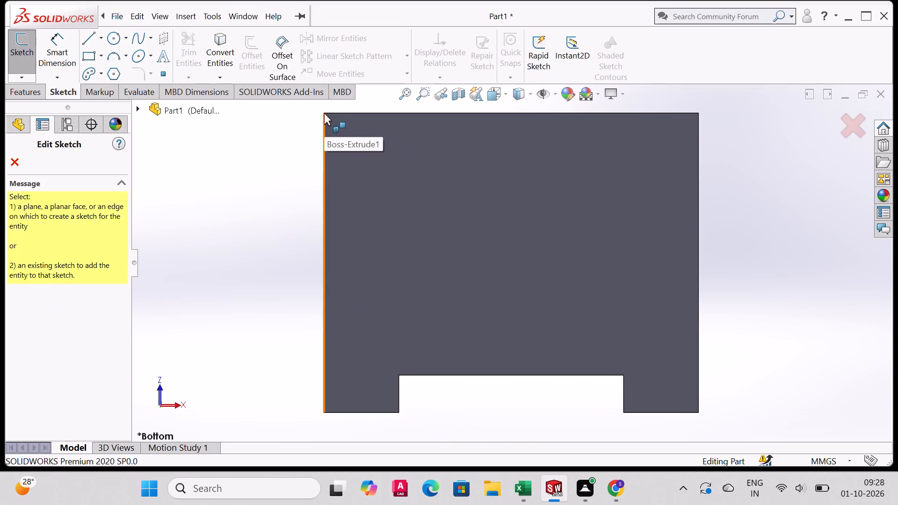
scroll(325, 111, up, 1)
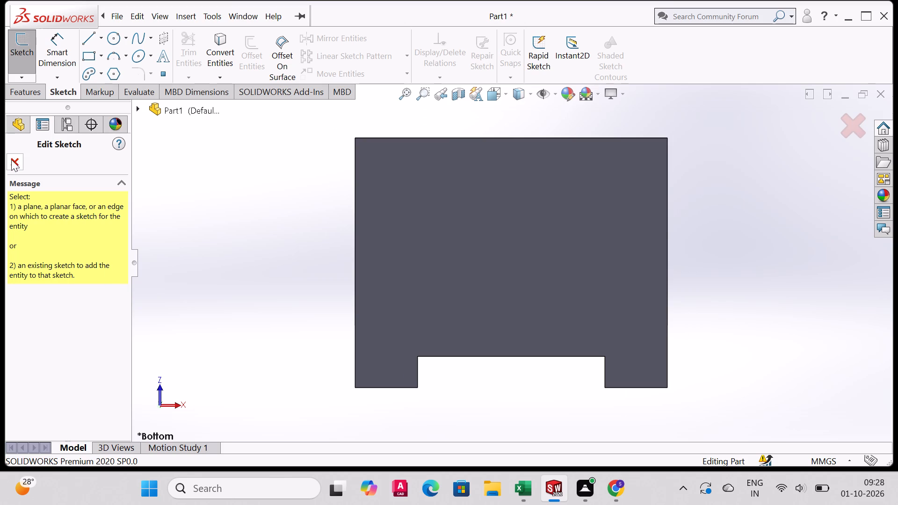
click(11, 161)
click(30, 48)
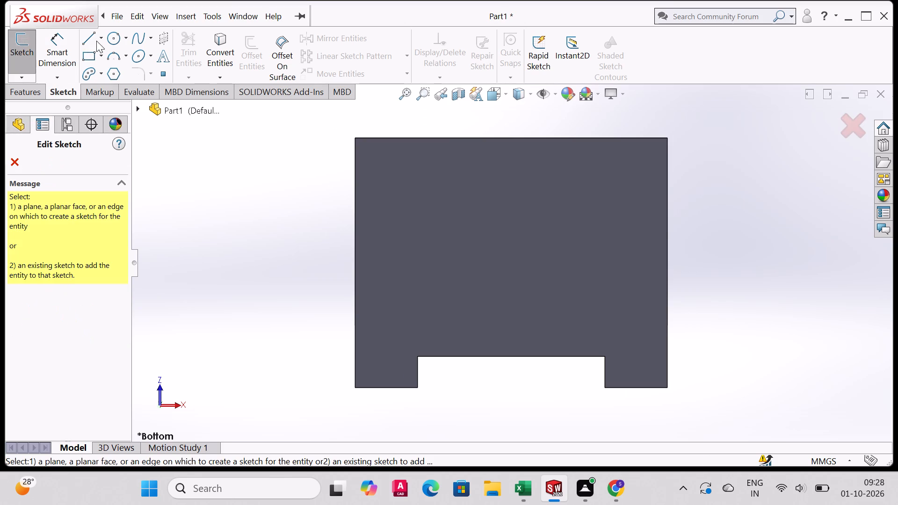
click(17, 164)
Start a new line sketch on the notched underside face of the block.
click(436, 205)
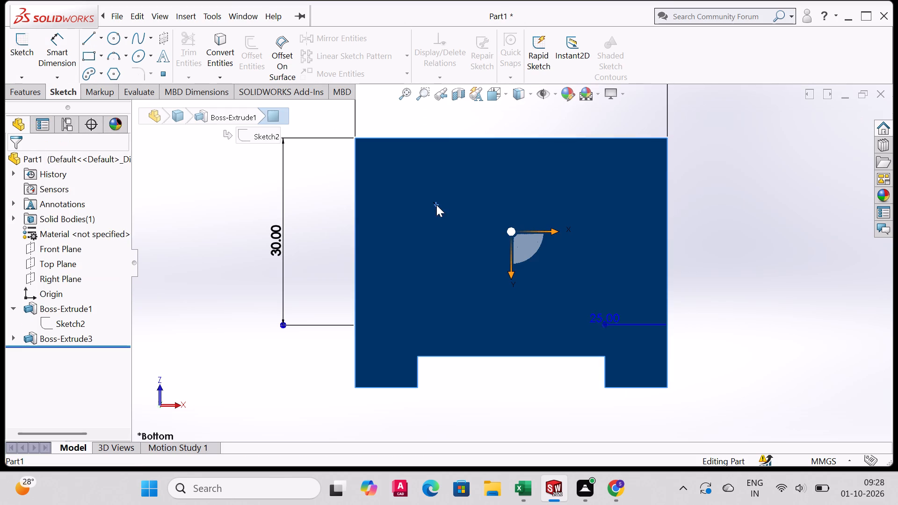
click(88, 38)
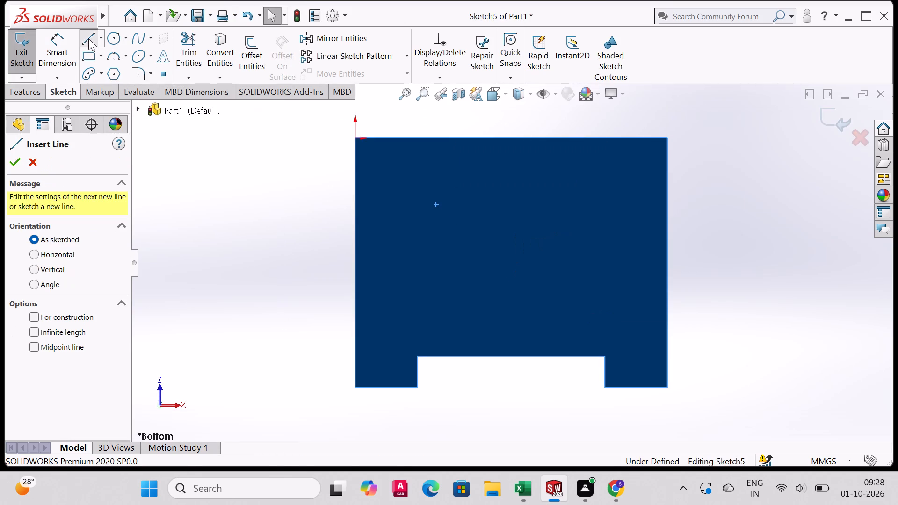
click(89, 39)
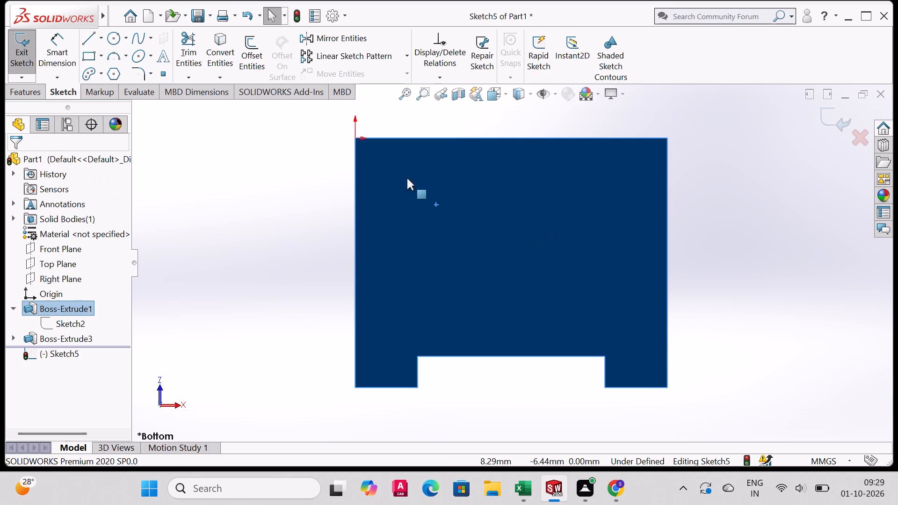
click(355, 138)
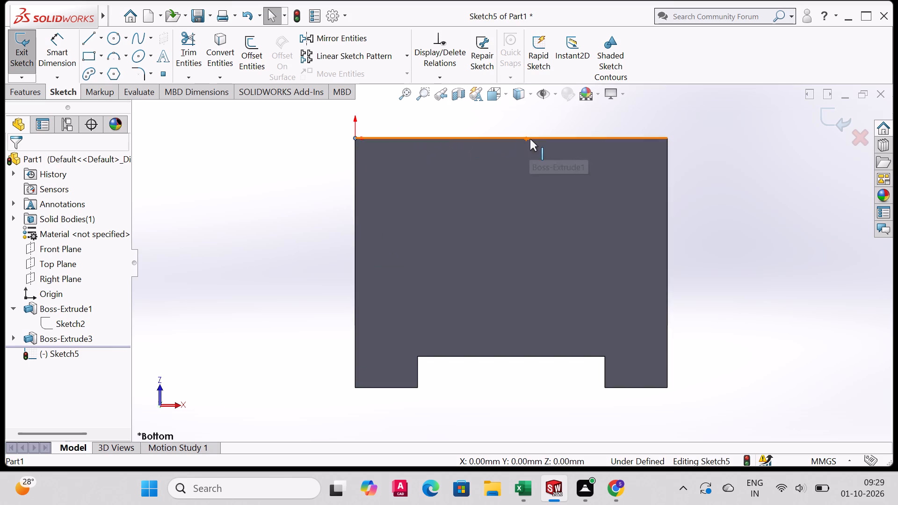
Sketch a closed line rectangle about 20 by 16.4 mm on the underside, starting at the origin corner and following the outer edges.
middle_drag(422, 272, 398, 94)
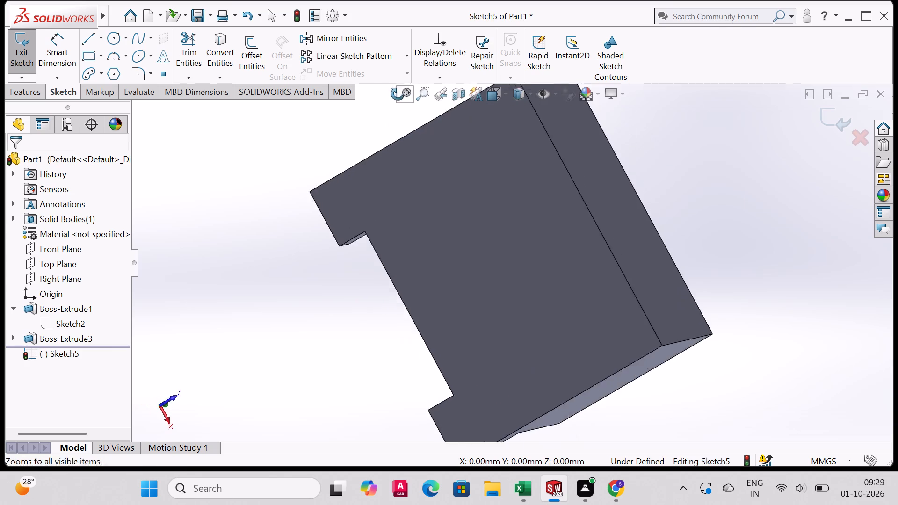
middle_drag(398, 94, 412, 73)
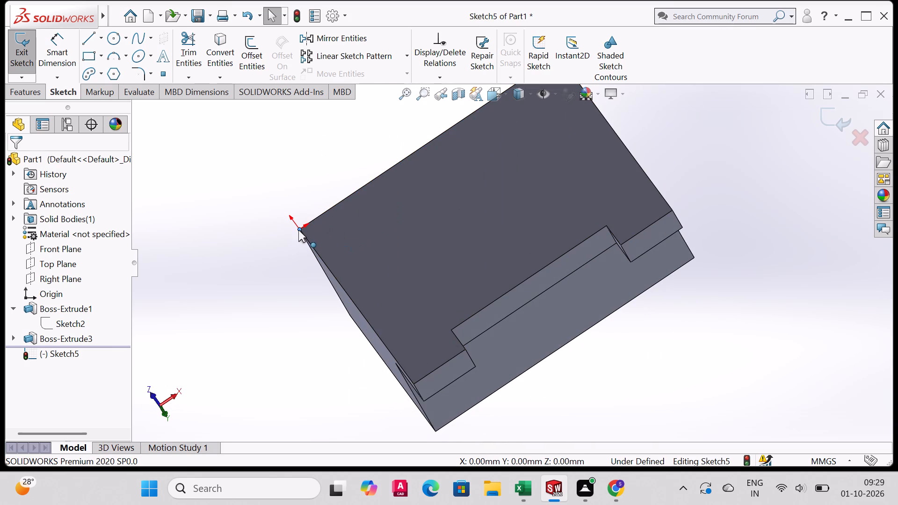
scroll(309, 190, up, 3)
scroll(309, 190, down, 4)
middle_drag(278, 236, 294, 251)
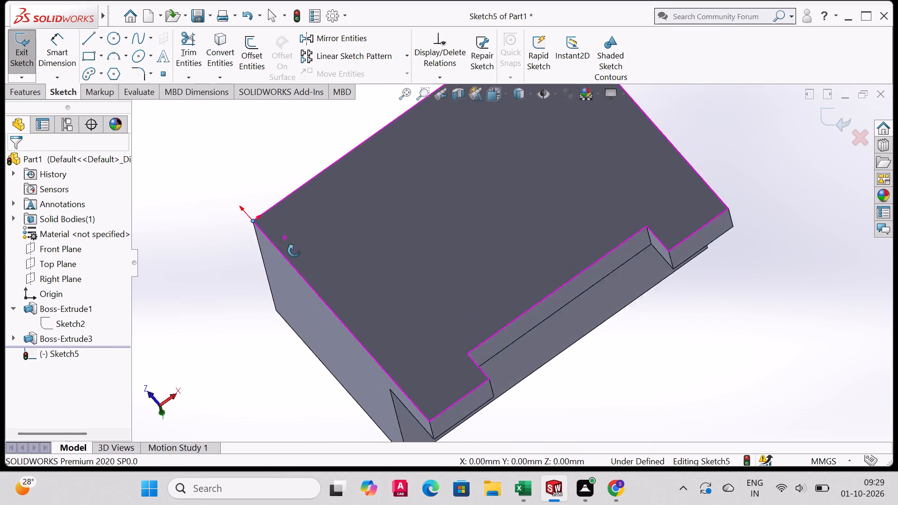
middle_drag(294, 251, 338, 263)
click(83, 41)
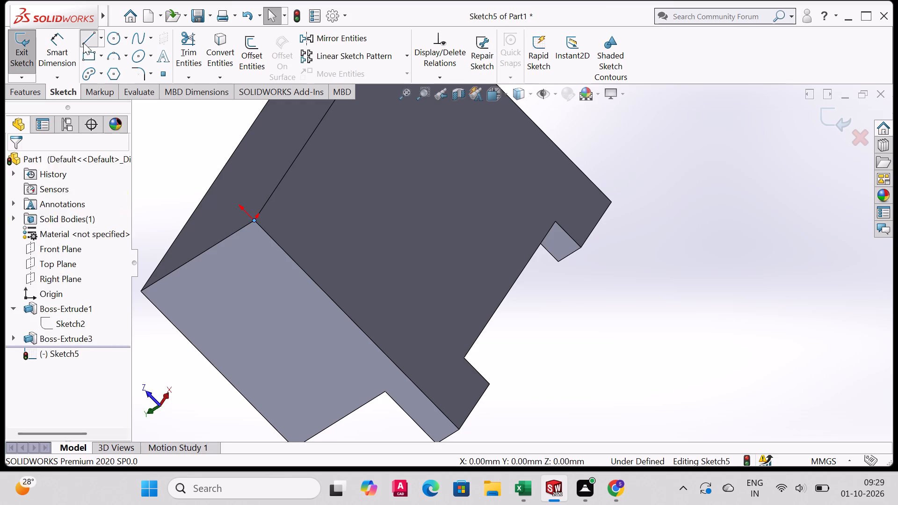
click(254, 221)
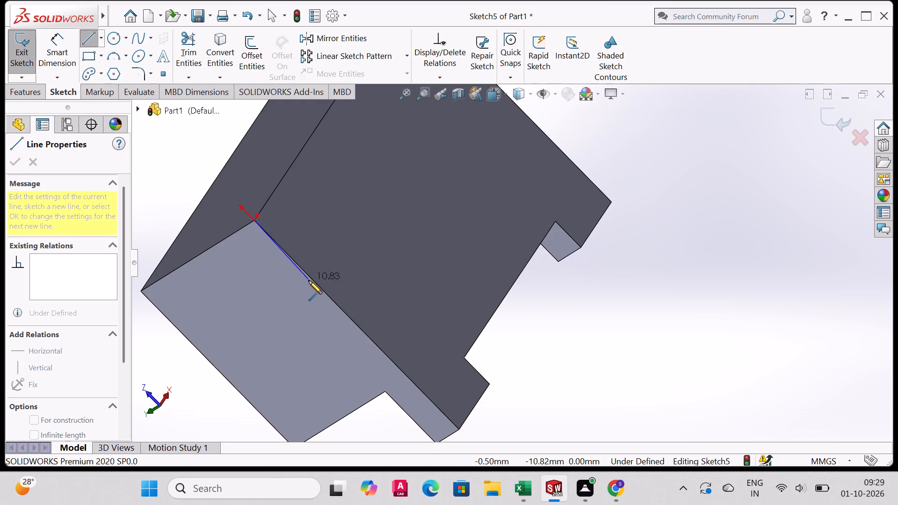
click(339, 306)
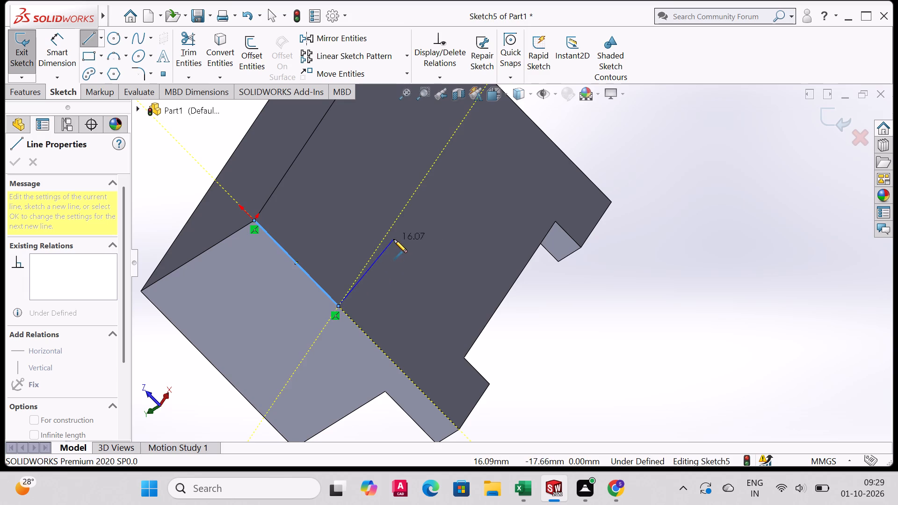
click(401, 216)
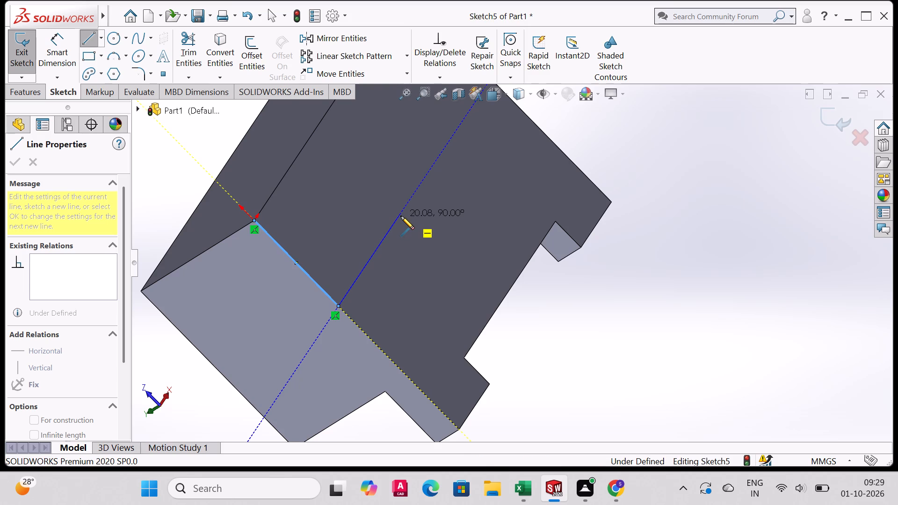
click(316, 129)
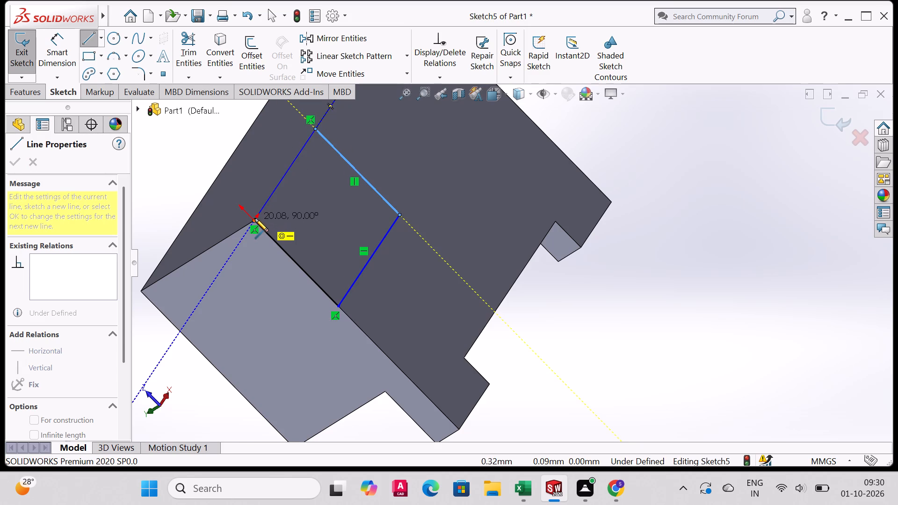
click(254, 220)
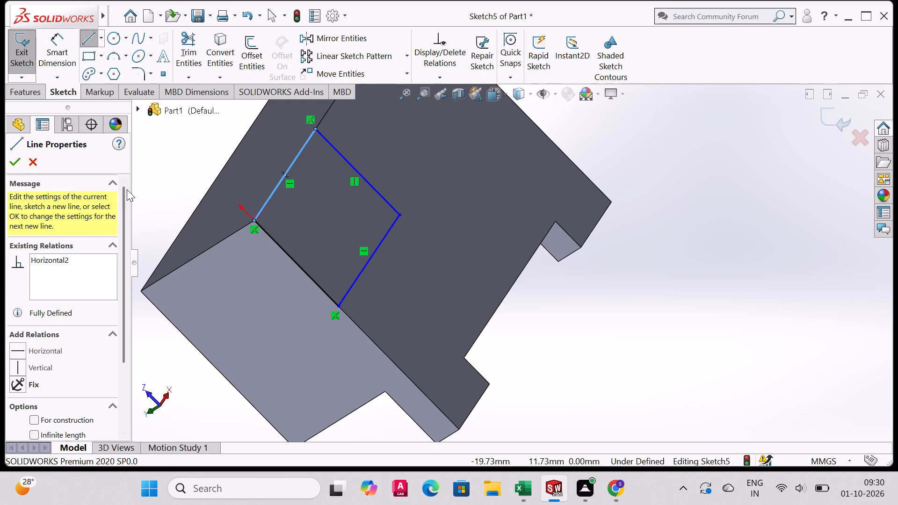
right_click(157, 183)
click(185, 194)
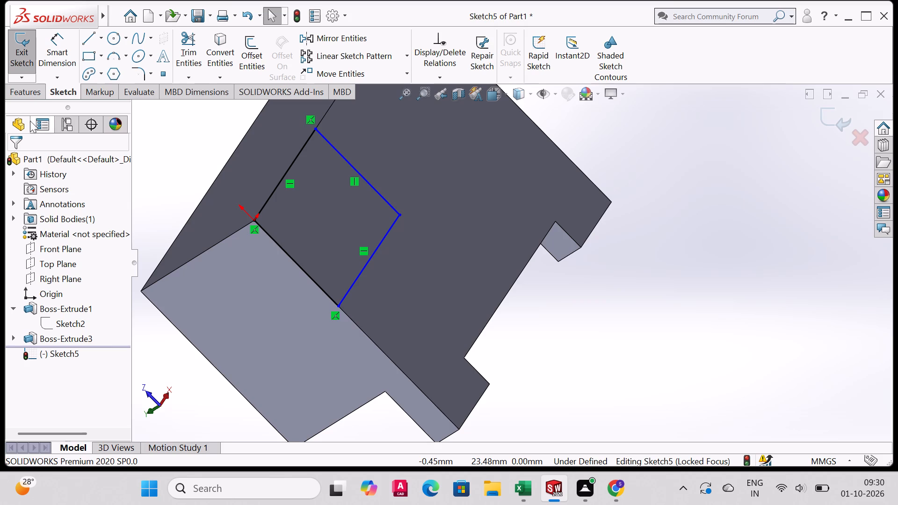
Sketch three lines beside the first rectangle to outline a middle gap about 10 mm wide and 16.4 mm deep along the straight edge.
scroll(446, 247, down, 2)
scroll(453, 229, up, 3)
scroll(469, 190, up, 2)
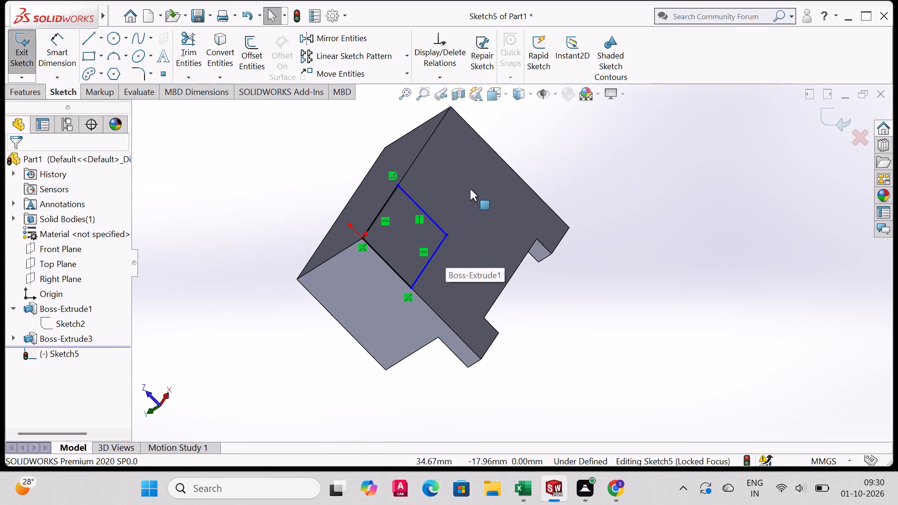
middle_drag(611, 167, 560, 275)
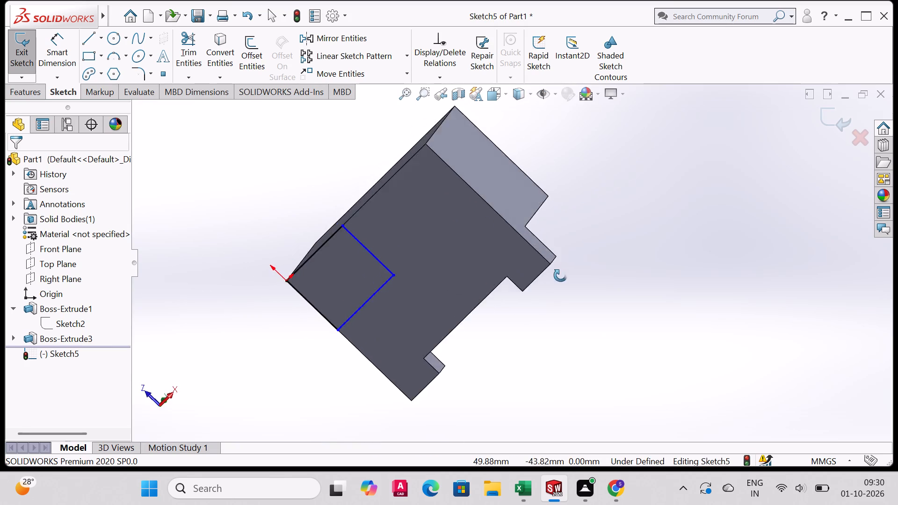
middle_drag(560, 275, 586, 225)
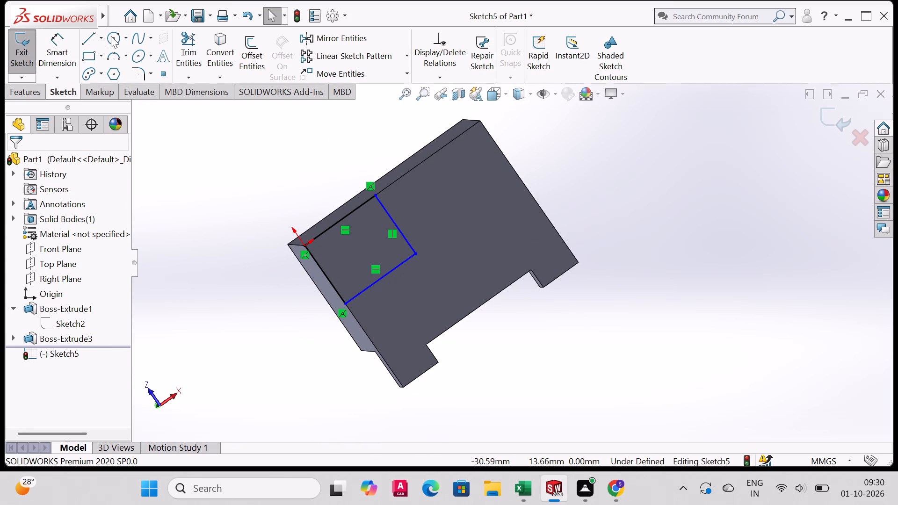
click(86, 40)
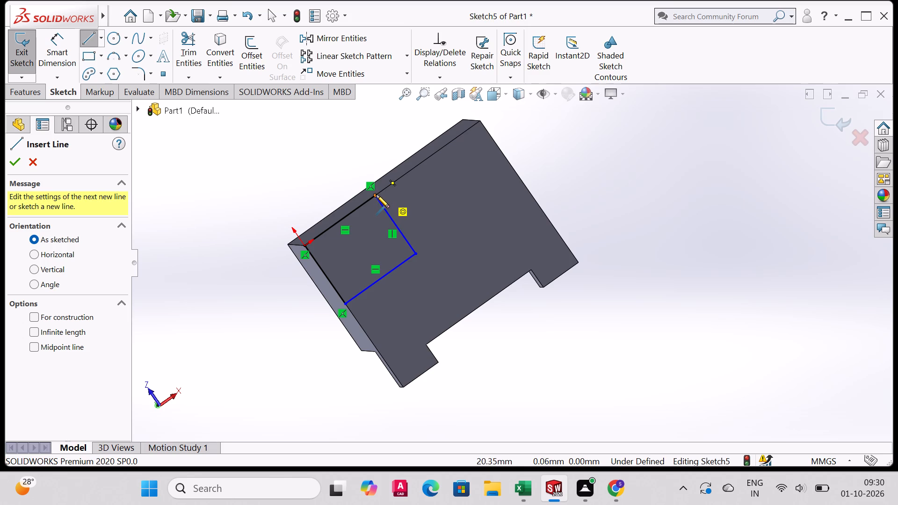
click(376, 195)
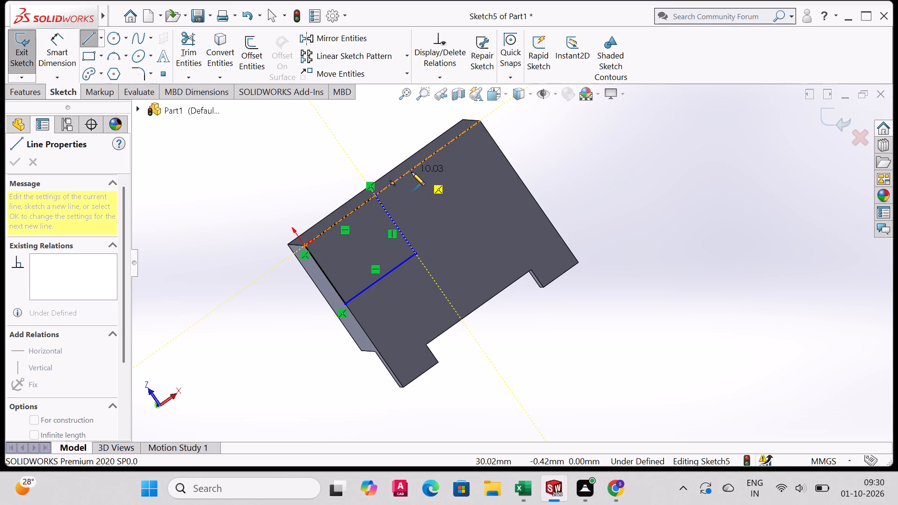
click(412, 172)
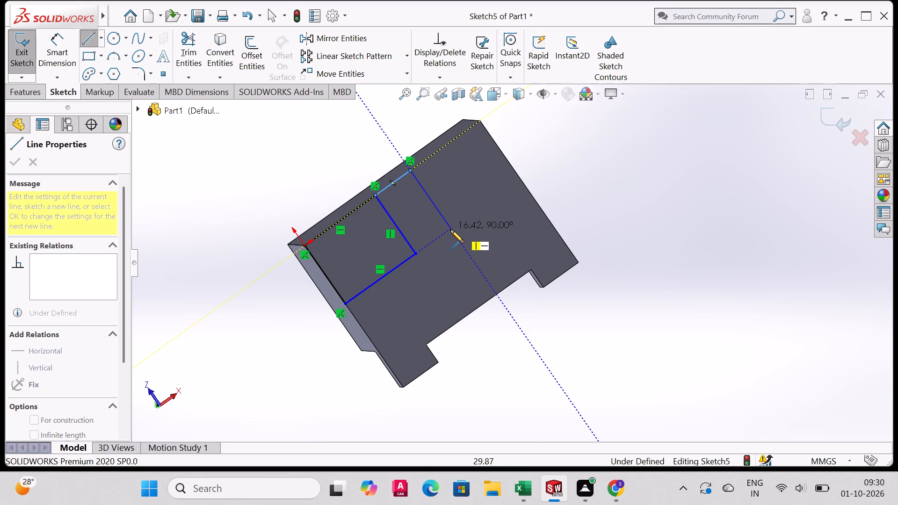
click(450, 230)
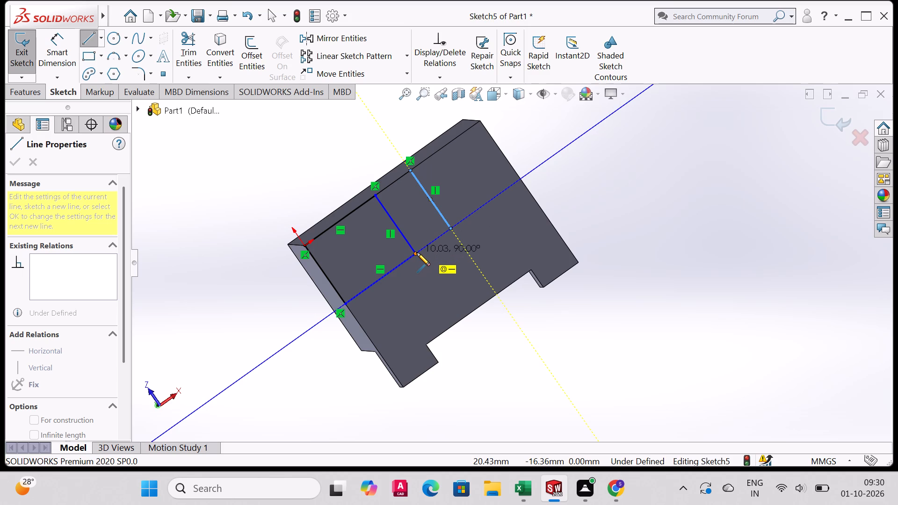
click(416, 253)
right_click(411, 252)
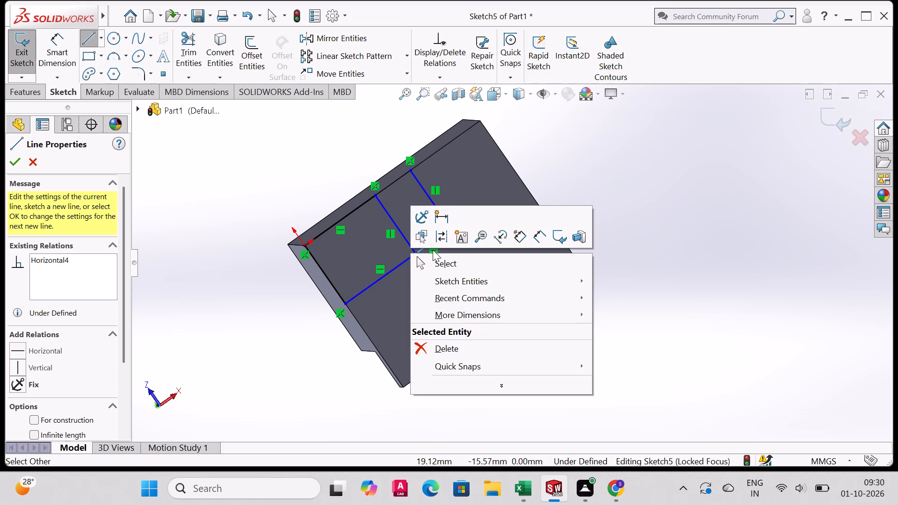
click(437, 259)
Sketch lines from the gap's far corner to close a second rectangle about 20 by 16.4 mm in the face's other straight-edge corner.
click(80, 38)
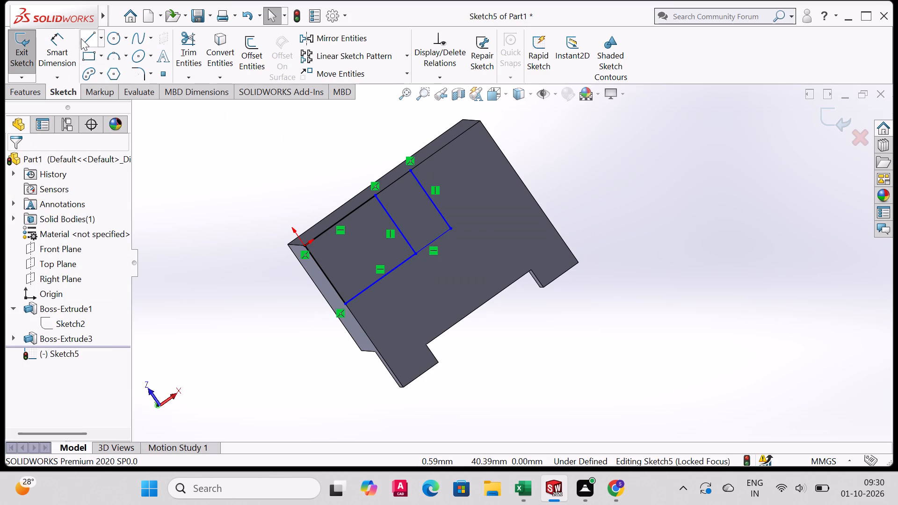
click(451, 229)
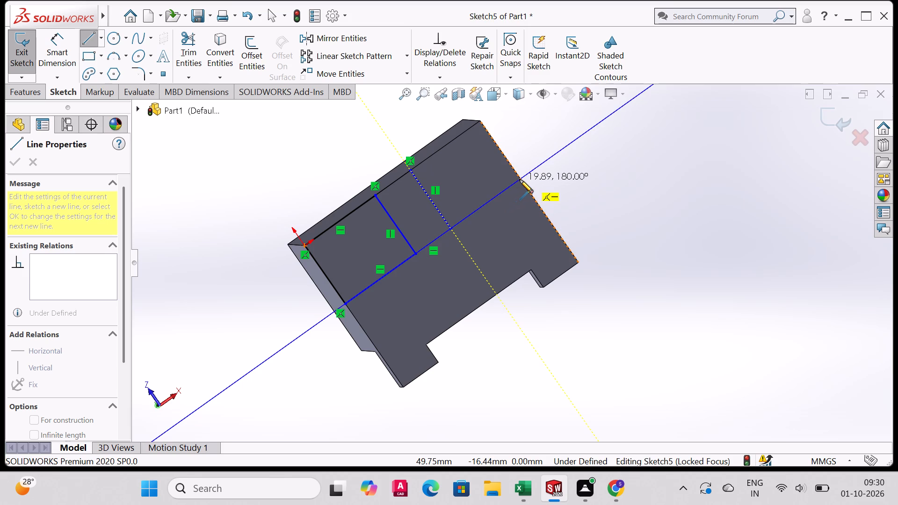
click(520, 180)
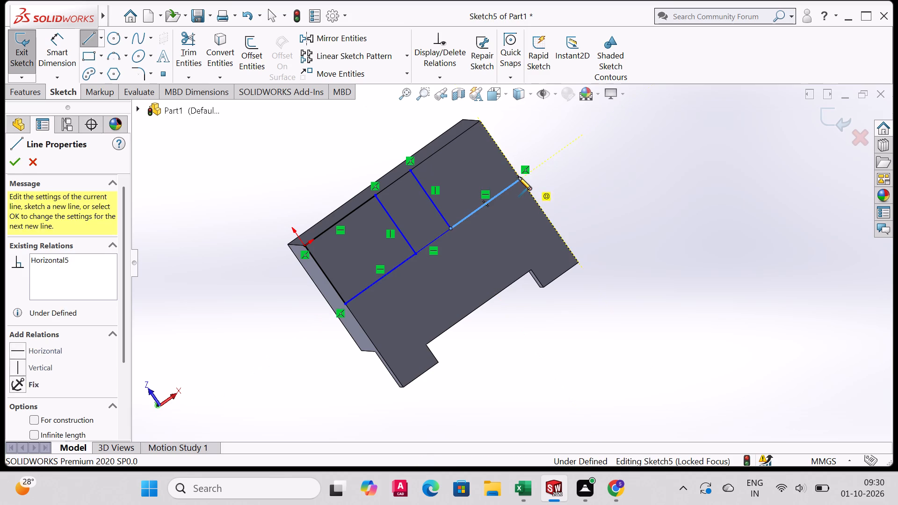
click(479, 120)
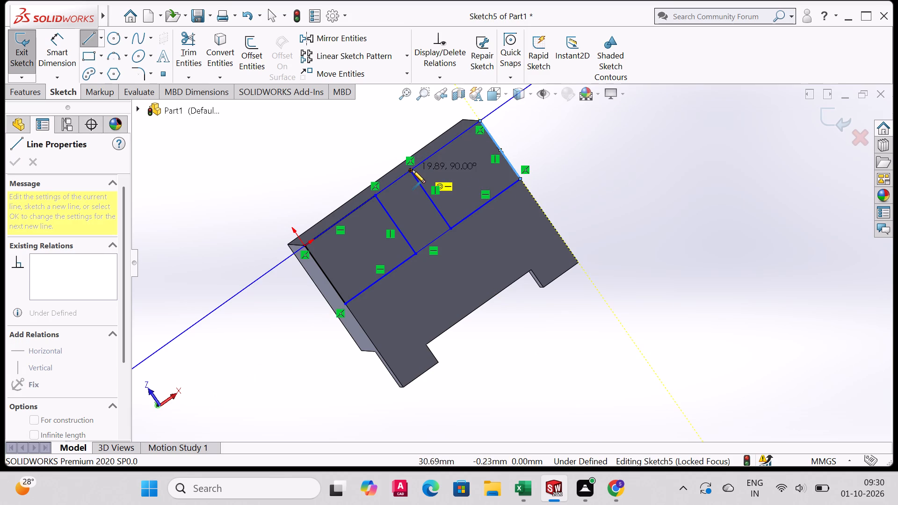
click(411, 171)
right_click(411, 170)
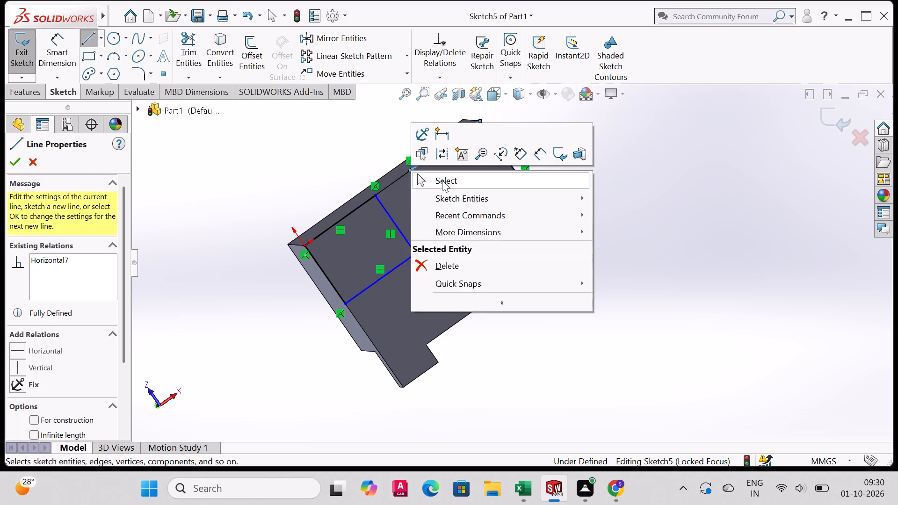
click(442, 180)
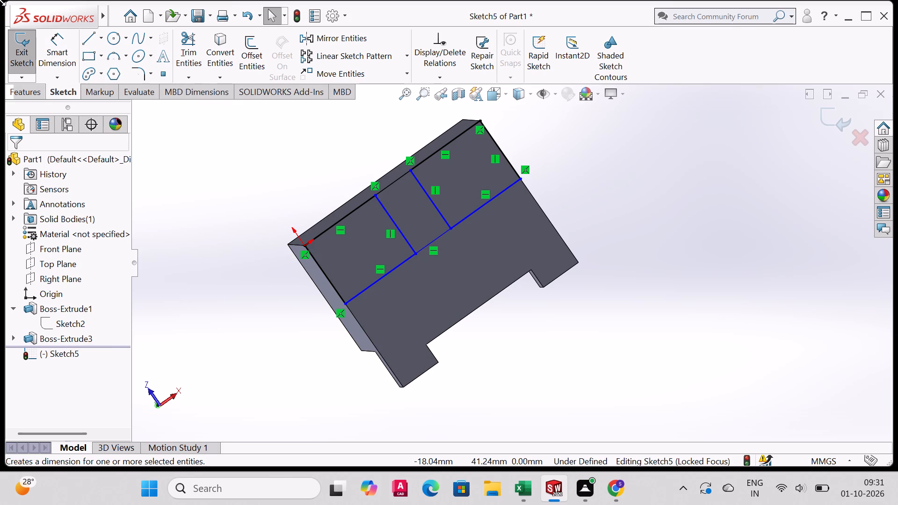
Extrude the two corner rectangles on the underside 5 mm outward as legs, leaving out the middle gap.
middle_drag(430, 282, 428, 195)
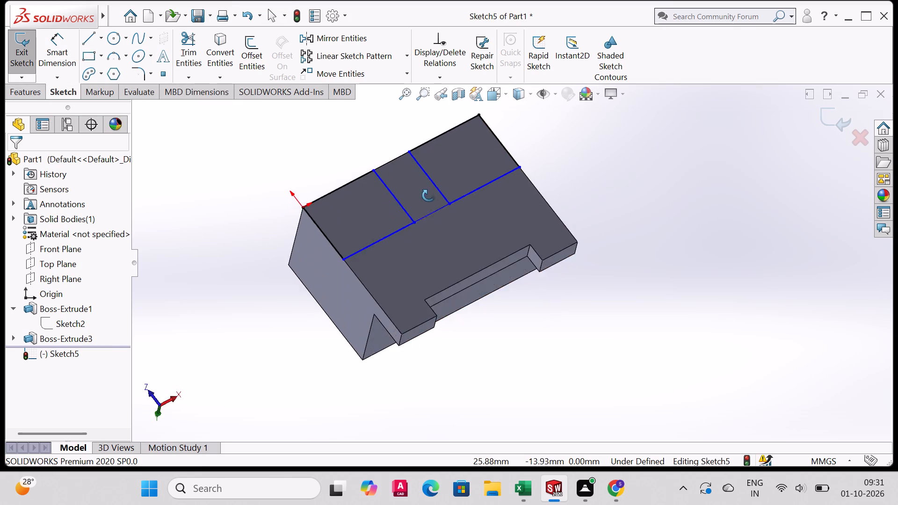
middle_drag(428, 195, 427, 173)
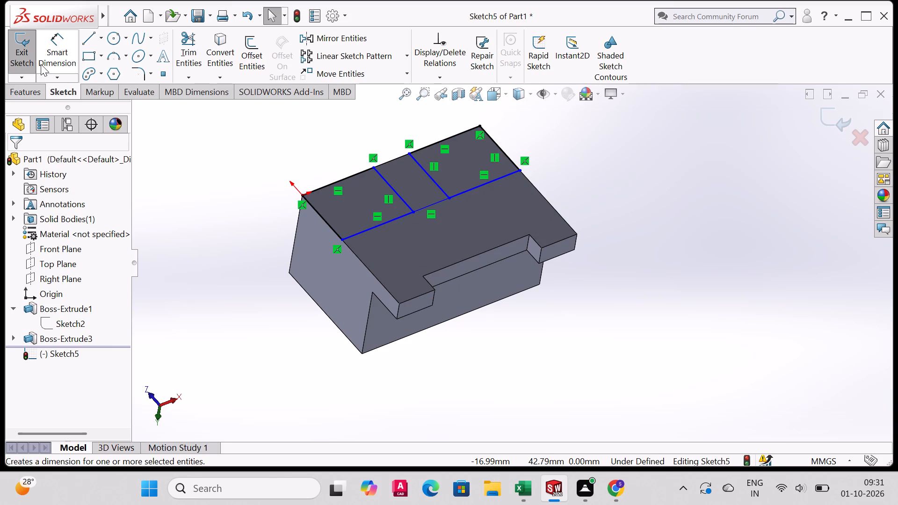
click(20, 93)
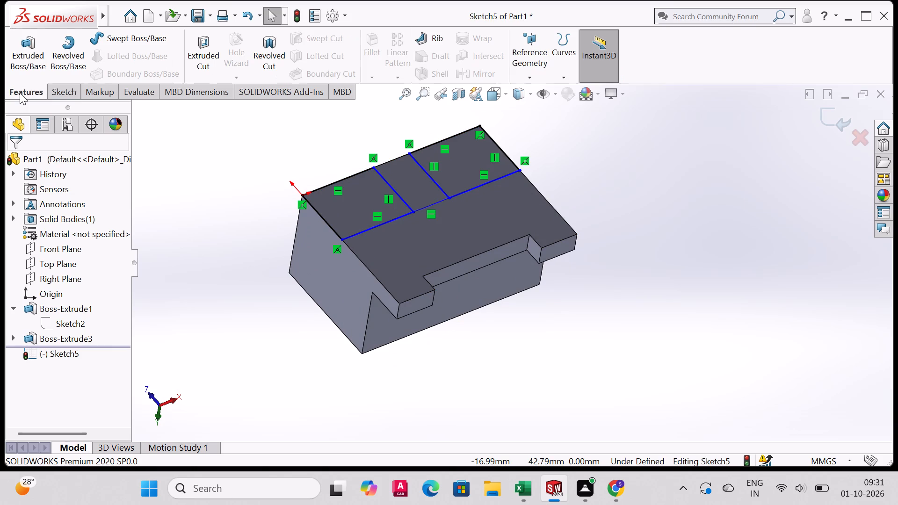
click(34, 56)
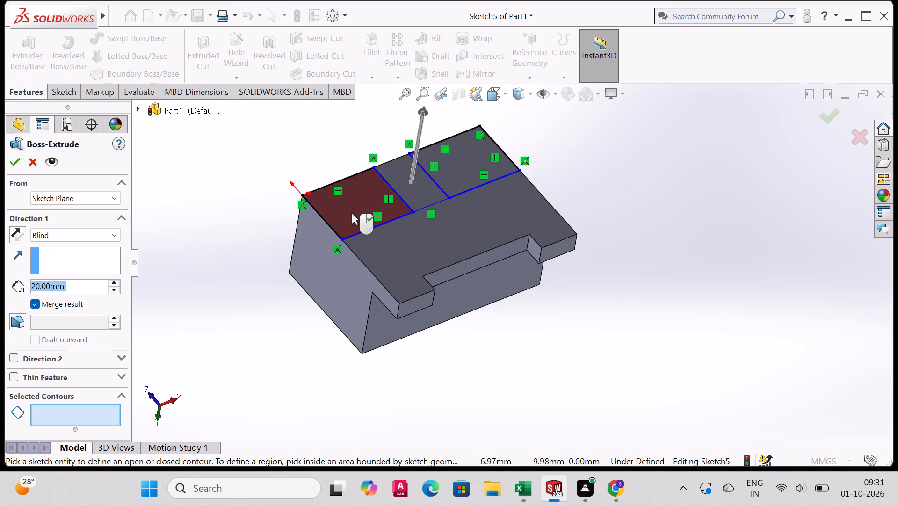
click(351, 213)
click(469, 167)
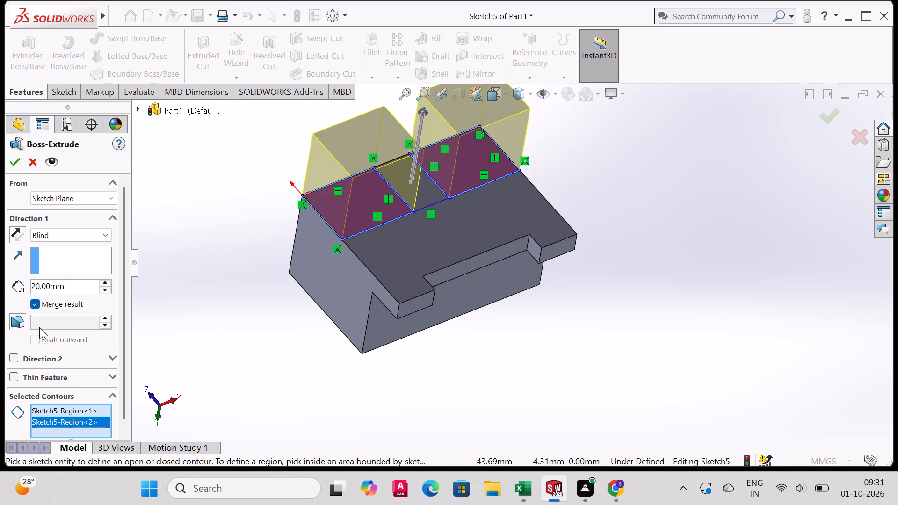
drag(71, 289, 0, 296)
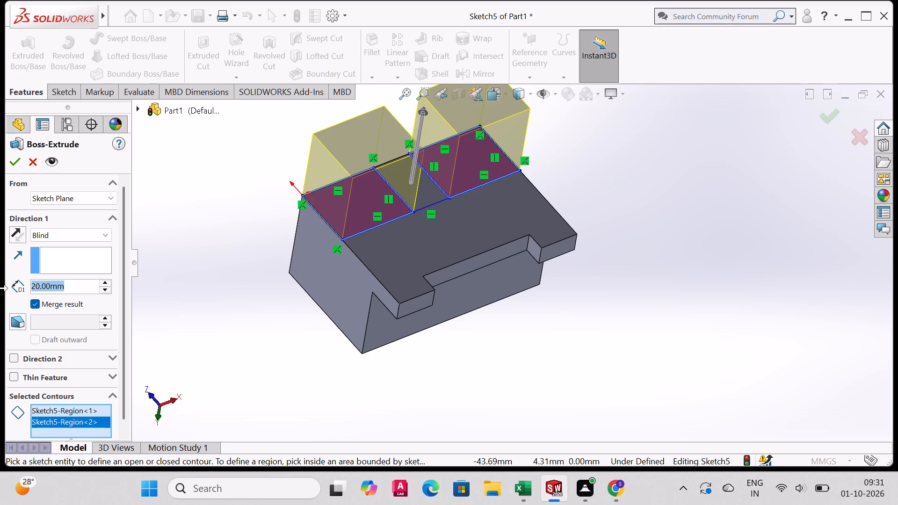
key(5)
key(Return)
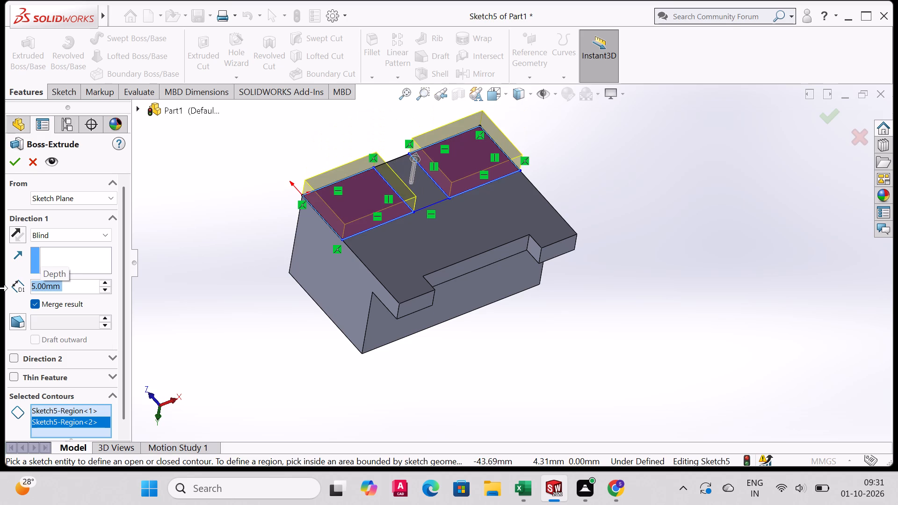
click(11, 168)
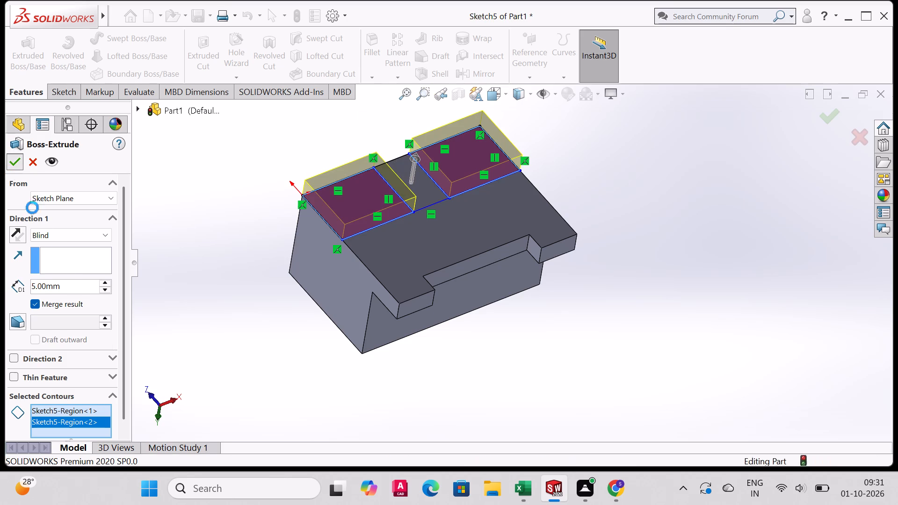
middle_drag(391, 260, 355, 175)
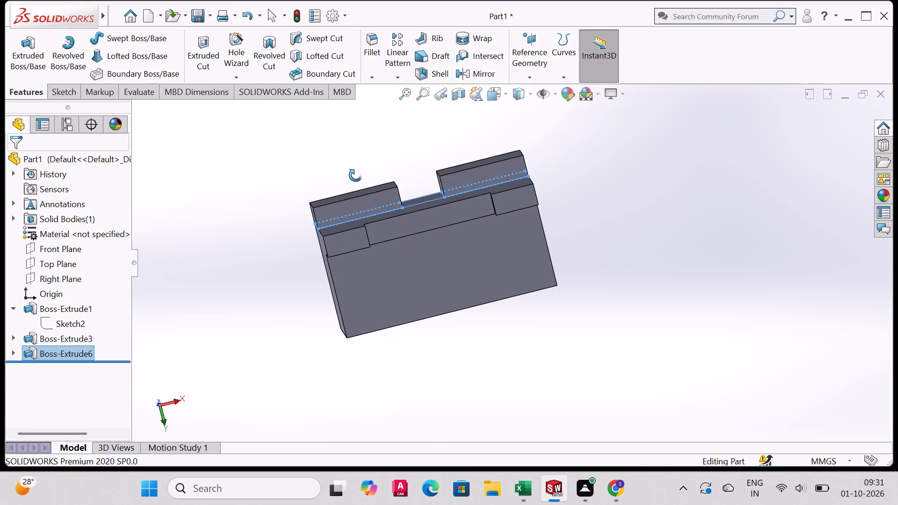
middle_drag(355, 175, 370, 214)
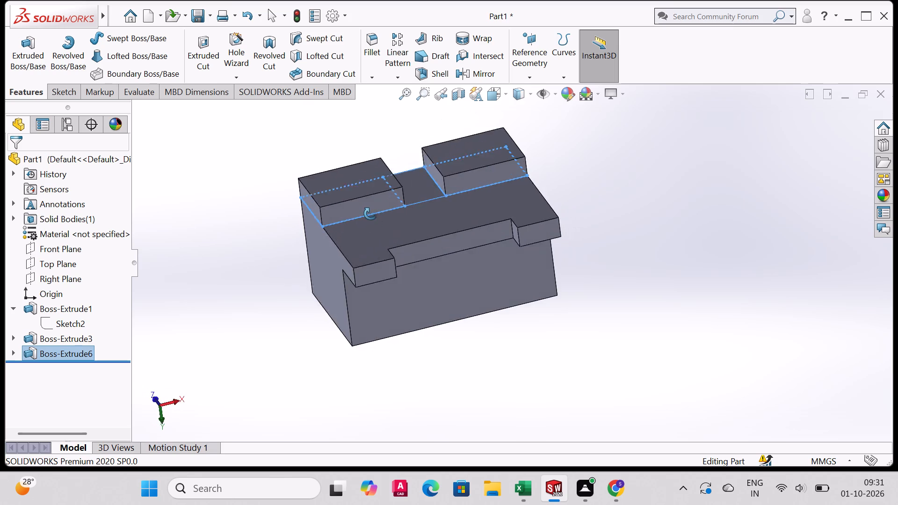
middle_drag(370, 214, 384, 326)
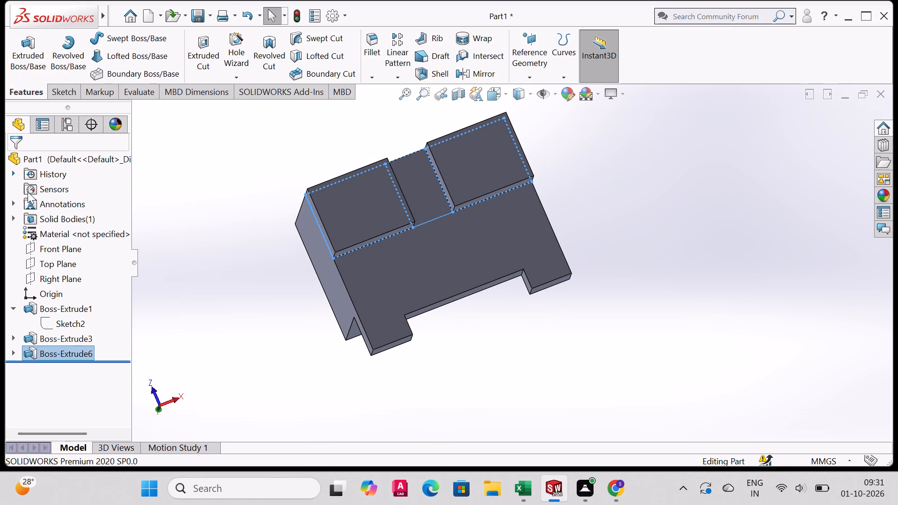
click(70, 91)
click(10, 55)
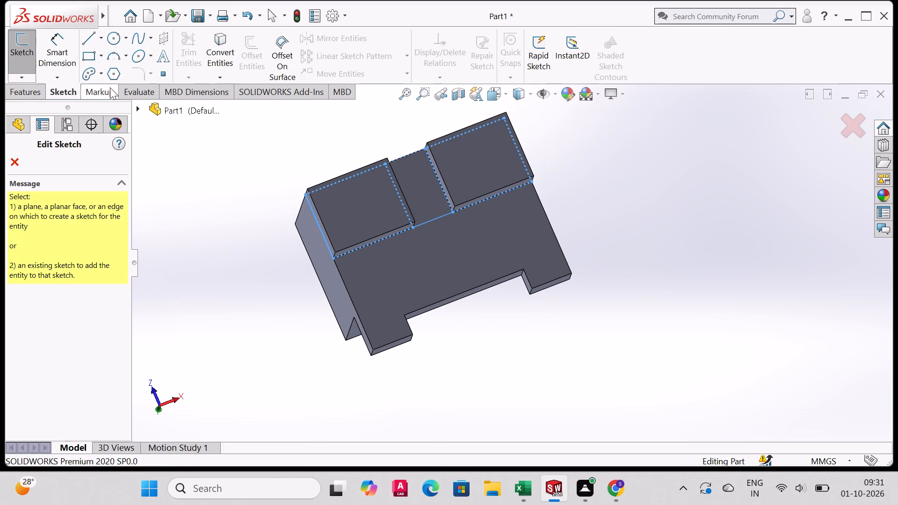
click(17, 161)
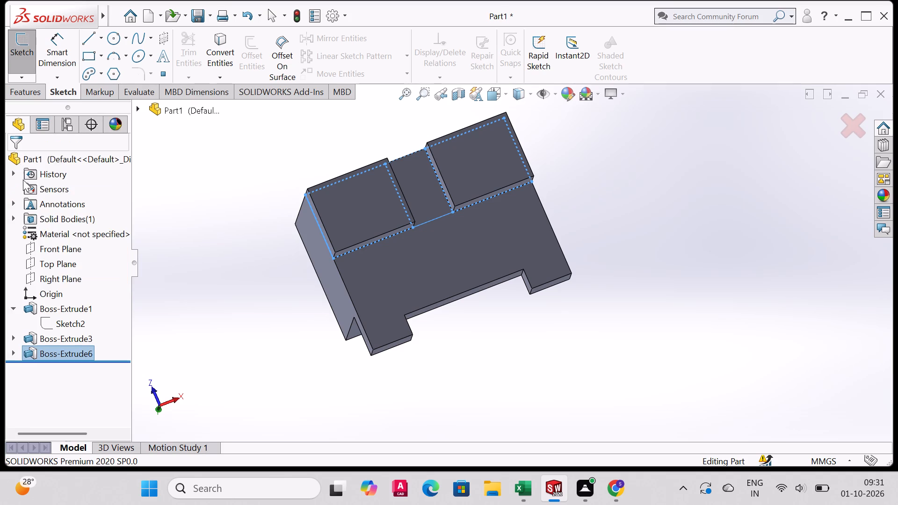
Reopen the two legs' sketch from the origin-side leg face with the Line tool, viewed from the bottom.
click(338, 221)
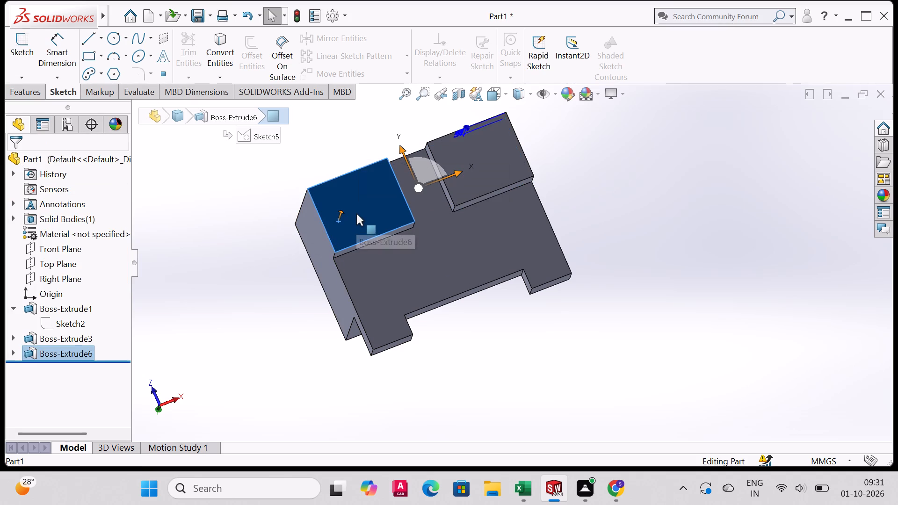
click(361, 207)
click(409, 155)
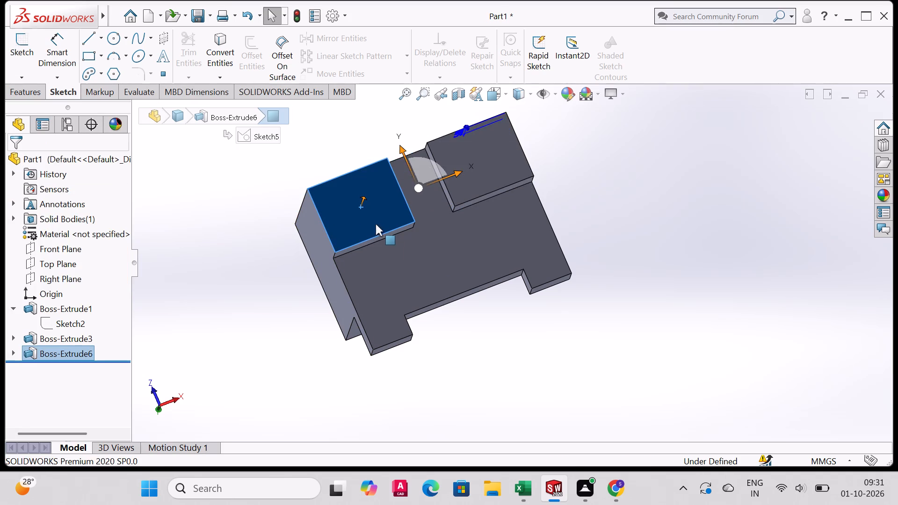
click(92, 45)
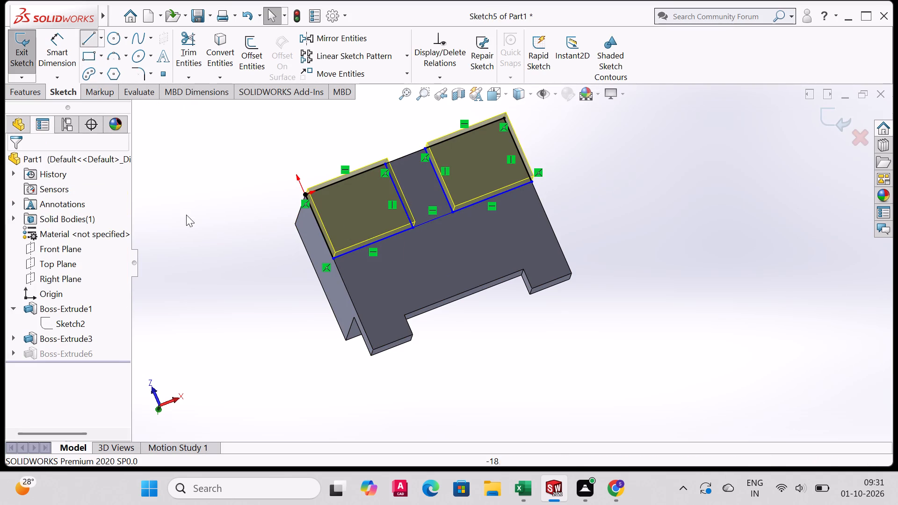
scroll(334, 197, up, 2)
scroll(334, 197, down, 3)
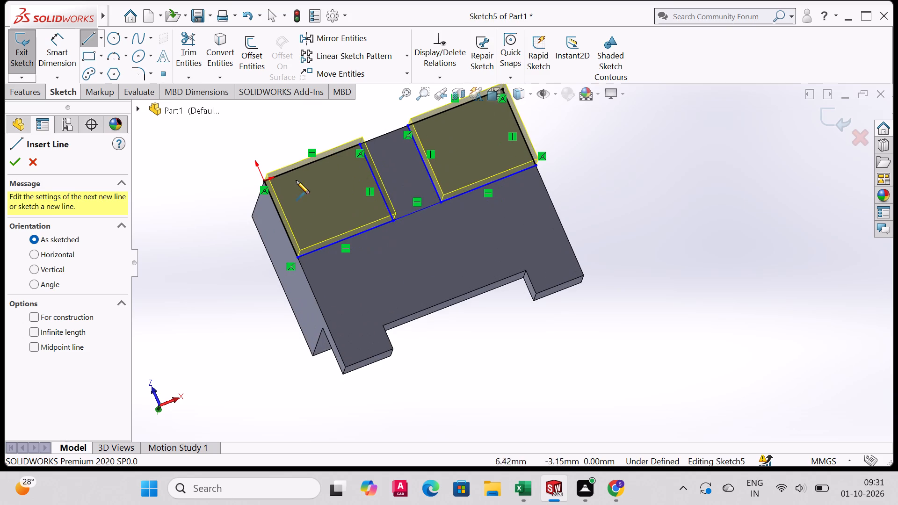
scroll(270, 173, up, 3)
scroll(270, 173, down, 2)
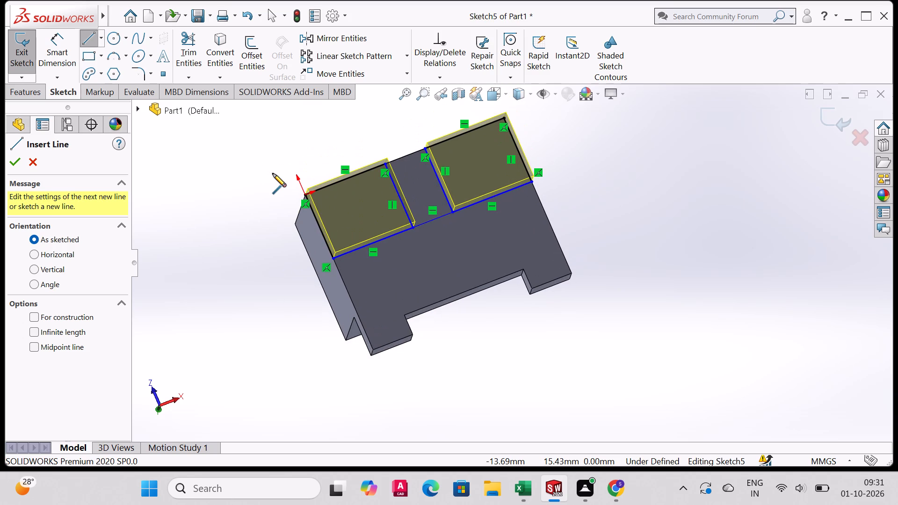
key(ctrl+6)
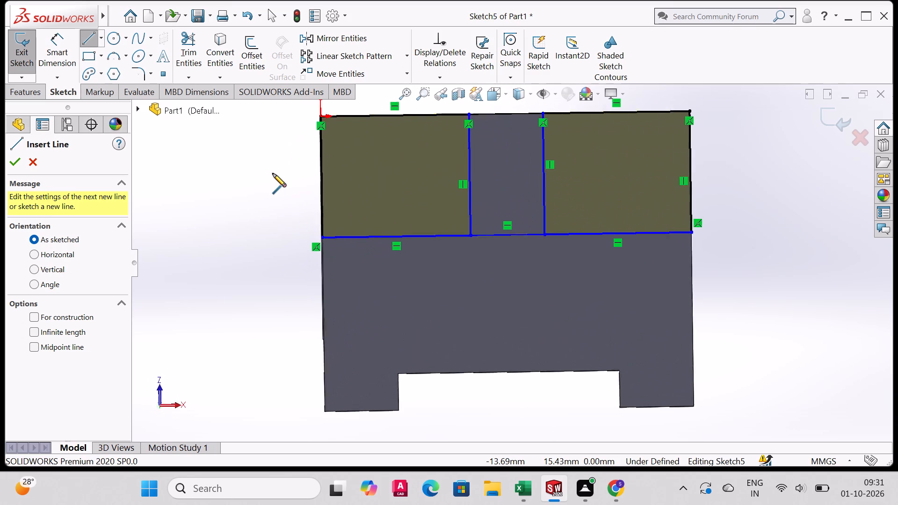
Sketch lines from the origin corner outlining a strip about 6.8 mm wide and 16.4 mm deep inside the first leg rectangle.
click(325, 113)
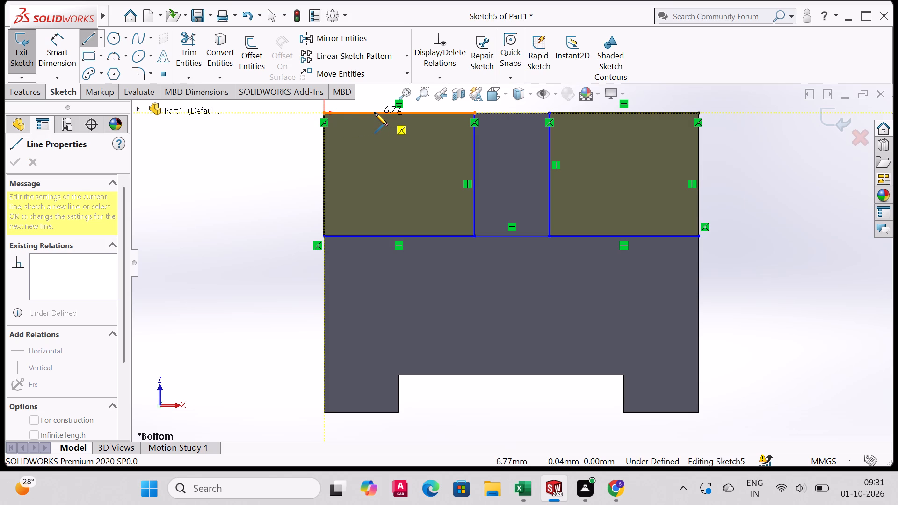
click(375, 113)
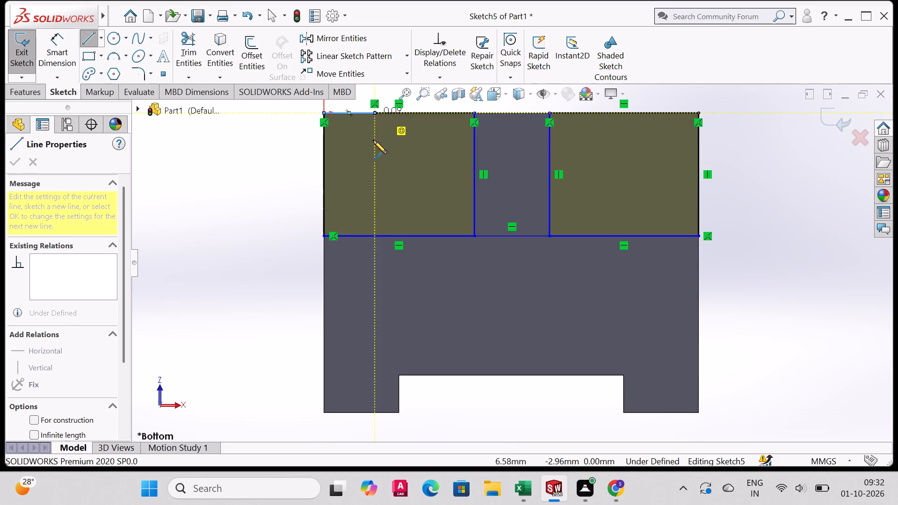
click(374, 236)
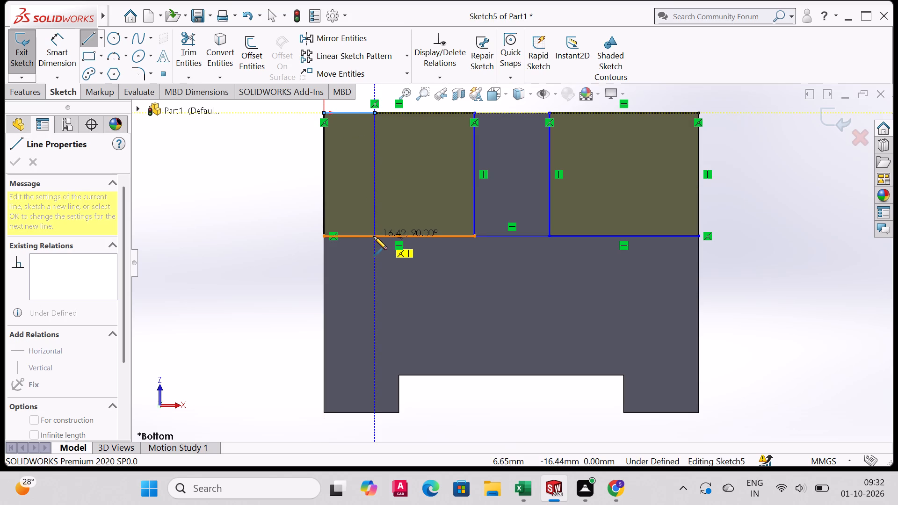
click(324, 235)
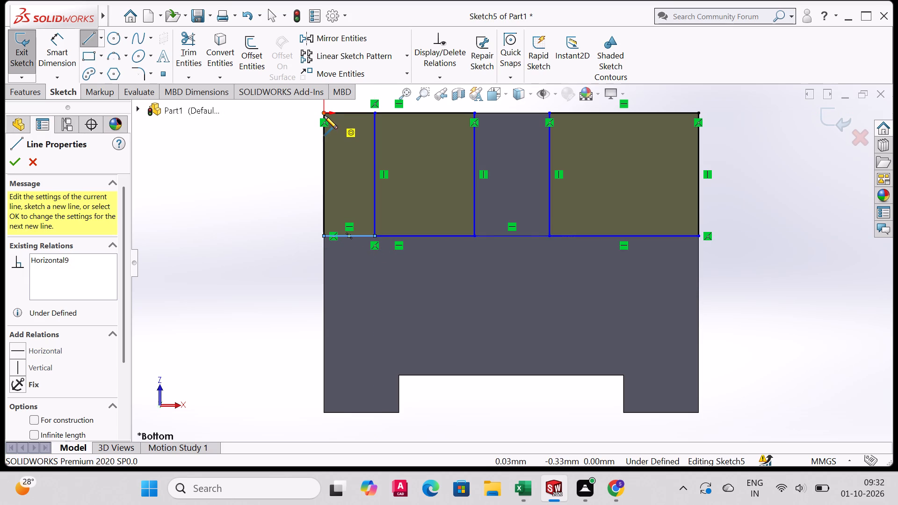
click(324, 114)
click(324, 112)
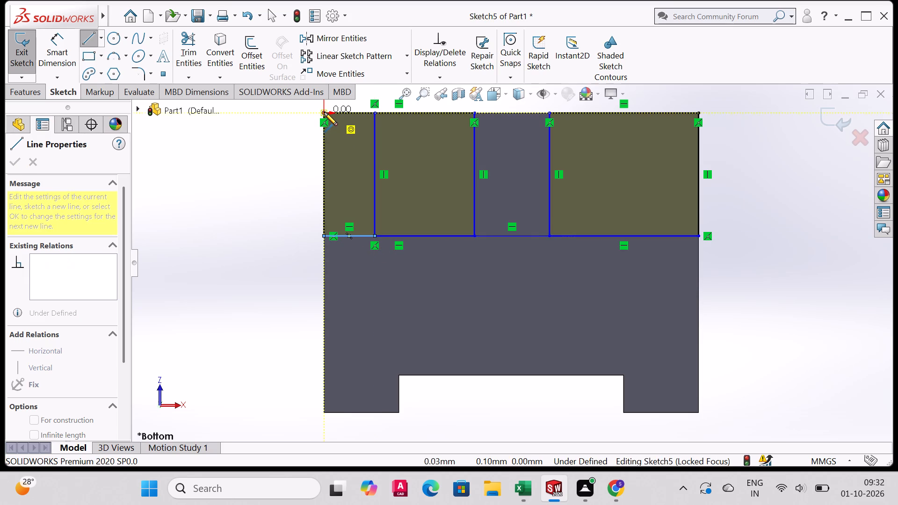
right_click(281, 156)
click(314, 163)
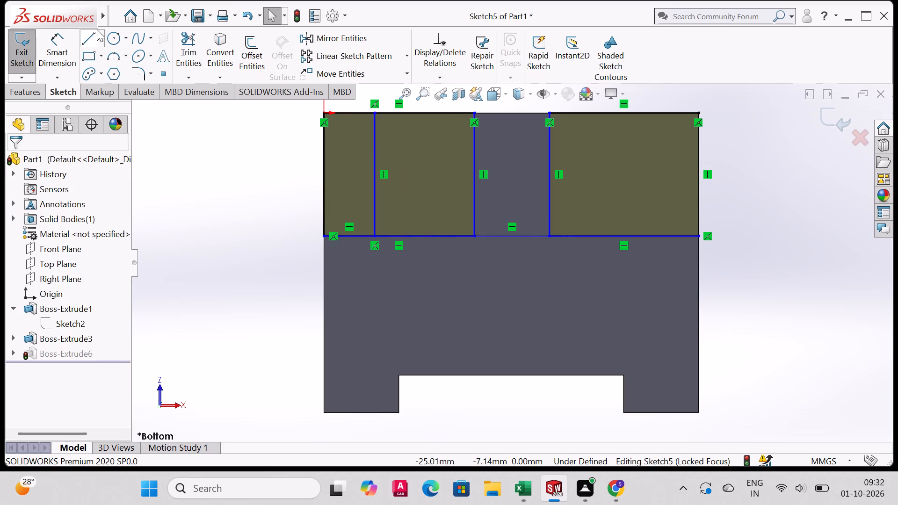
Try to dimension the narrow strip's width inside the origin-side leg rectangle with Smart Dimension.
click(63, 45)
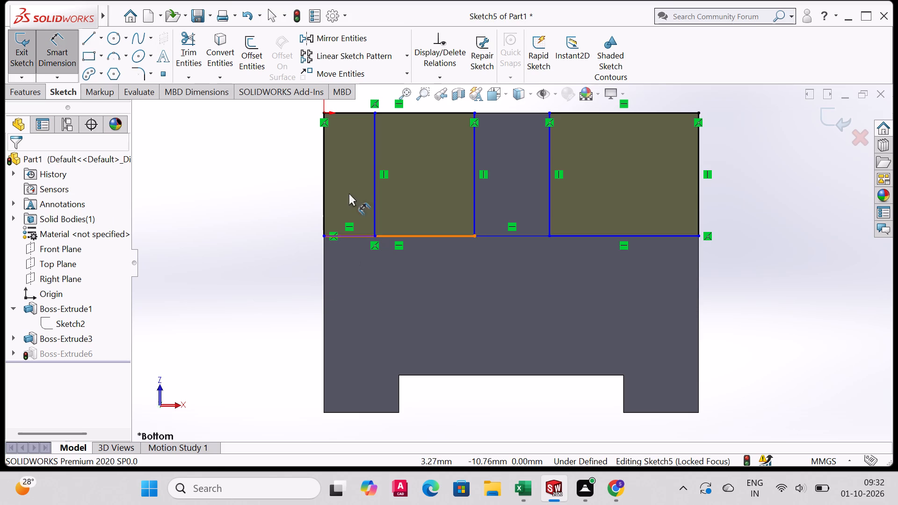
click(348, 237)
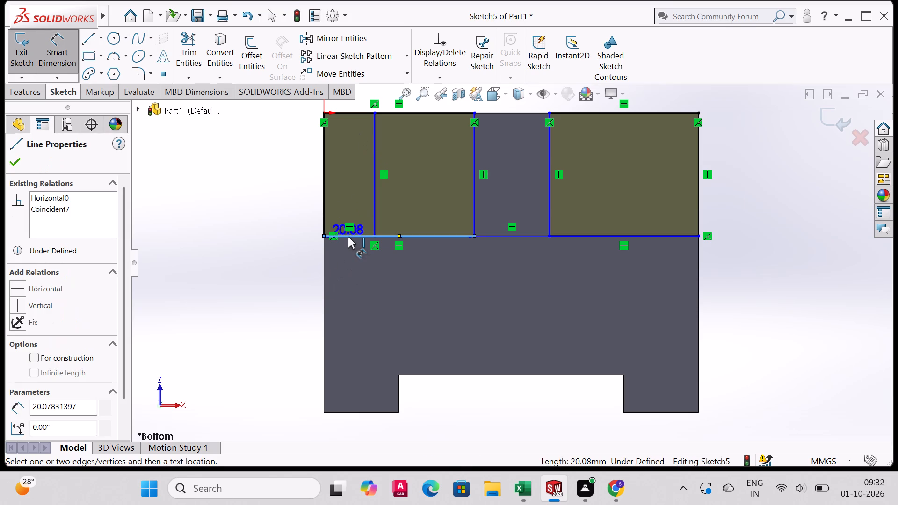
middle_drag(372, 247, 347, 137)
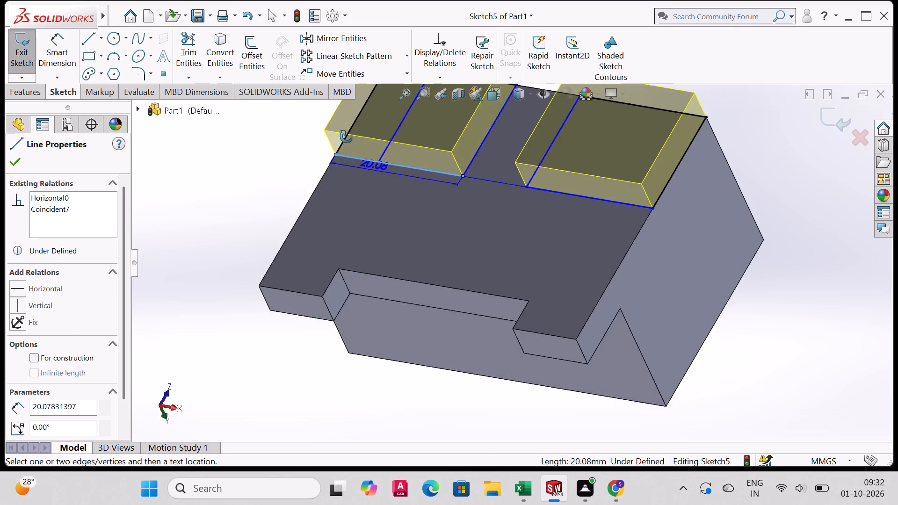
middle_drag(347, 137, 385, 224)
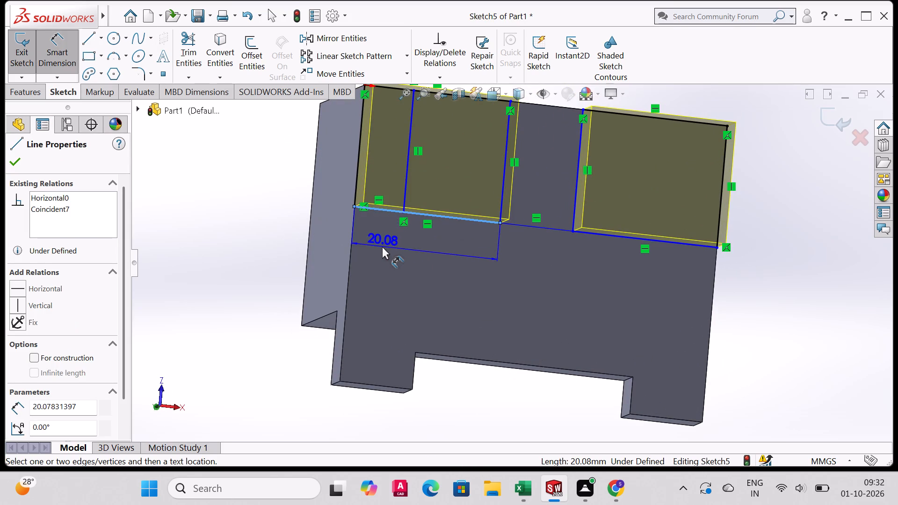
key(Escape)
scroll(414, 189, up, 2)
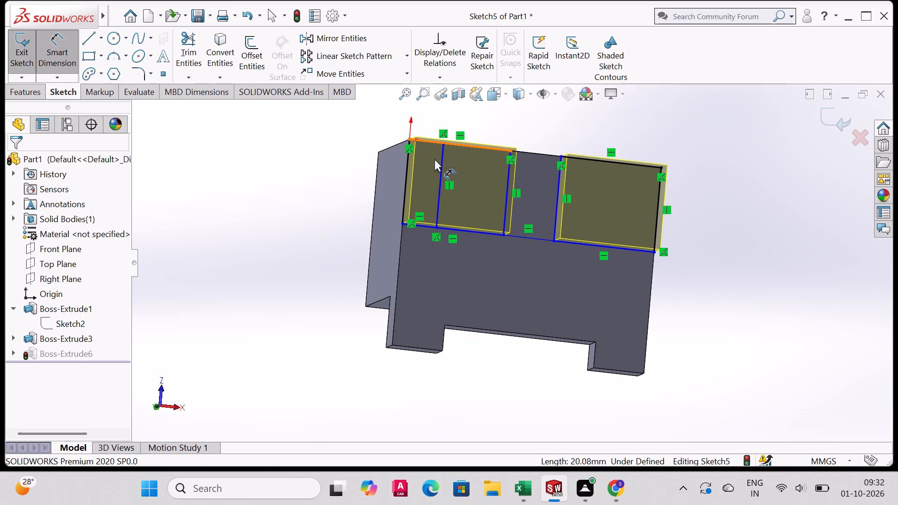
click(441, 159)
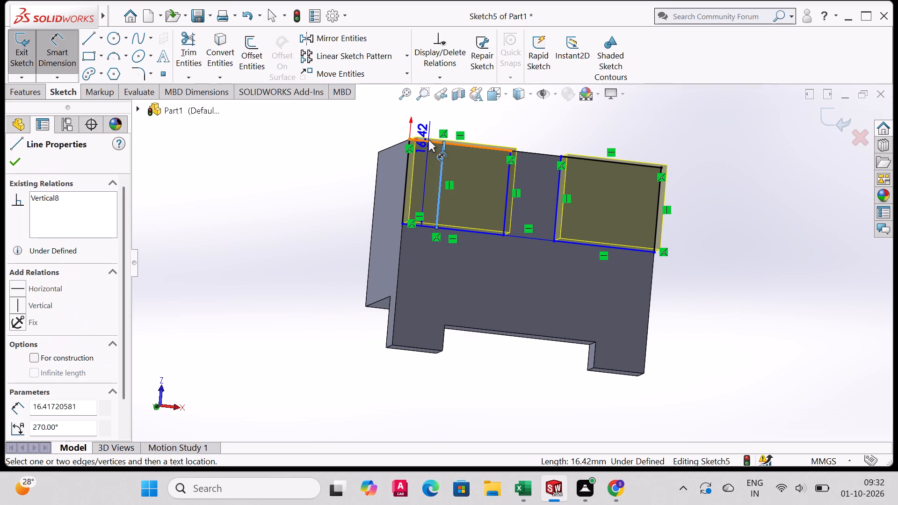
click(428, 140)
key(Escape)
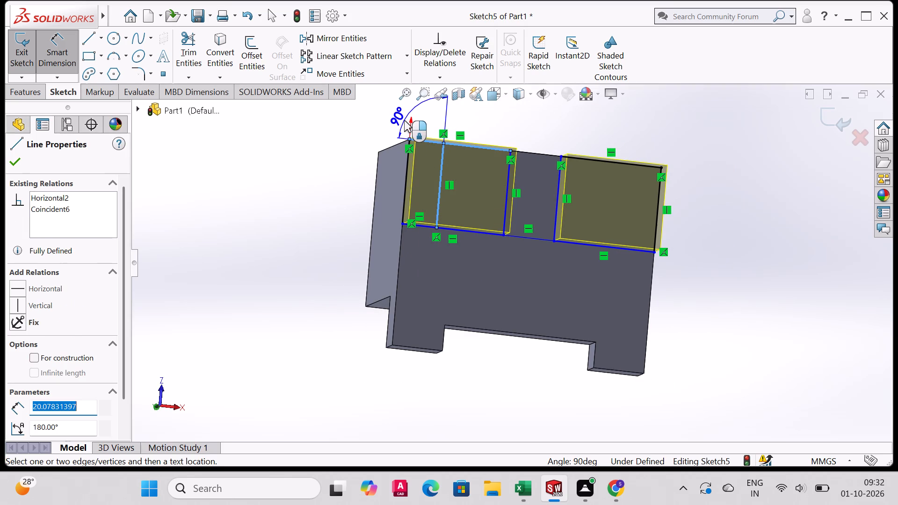
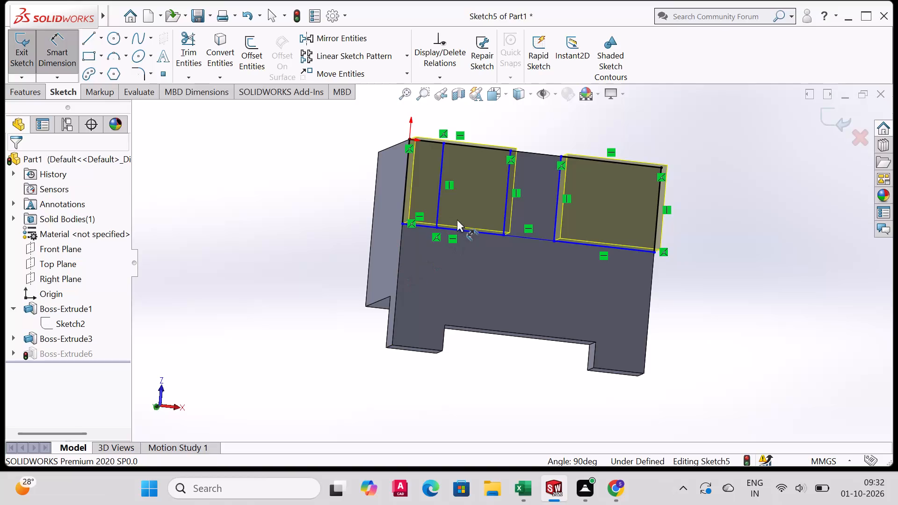
Delete the inner line that closes off the narrow strip inside the origin-side leg rectangle.
middle_drag(463, 228, 405, 298)
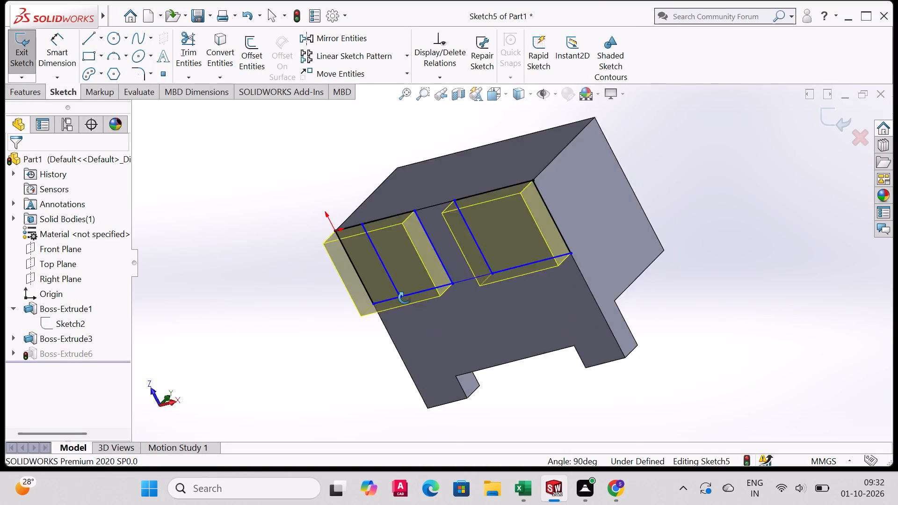
middle_drag(405, 298, 420, 94)
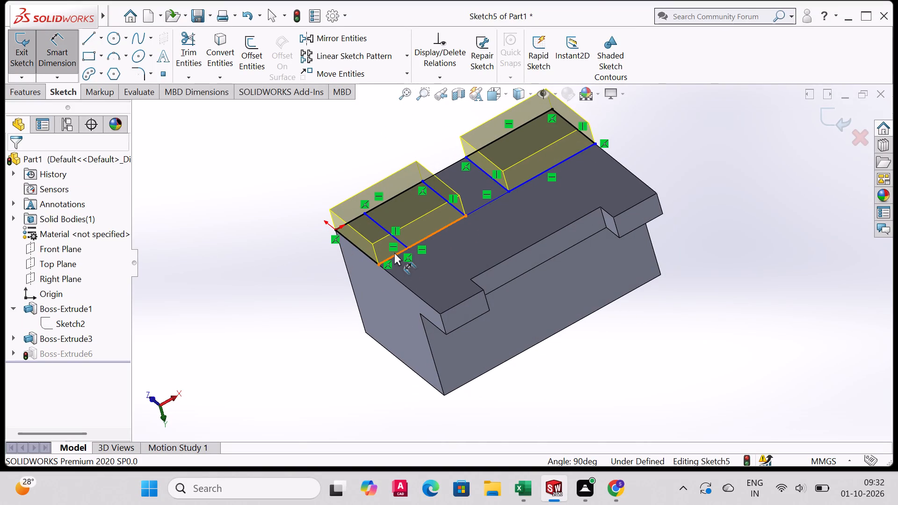
scroll(401, 257, up, 2)
scroll(401, 253, down, 4)
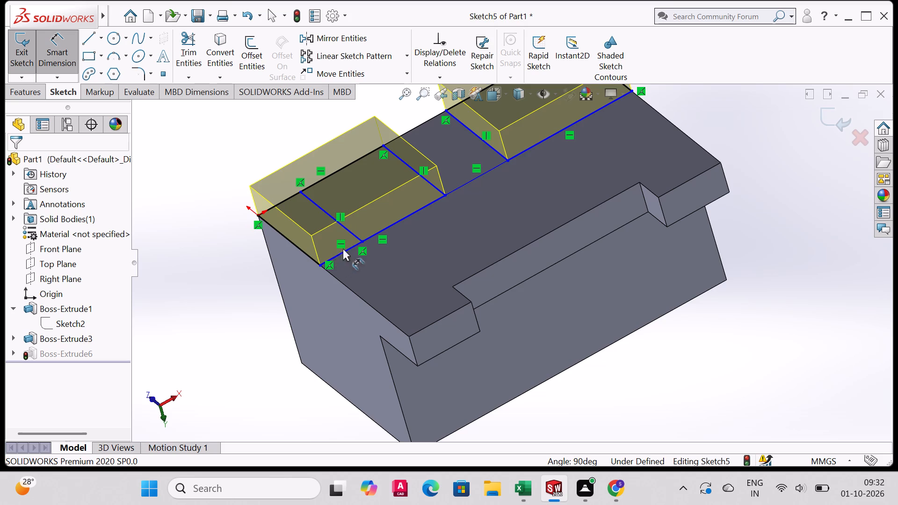
scroll(360, 206, up, 1)
scroll(360, 206, down, 3)
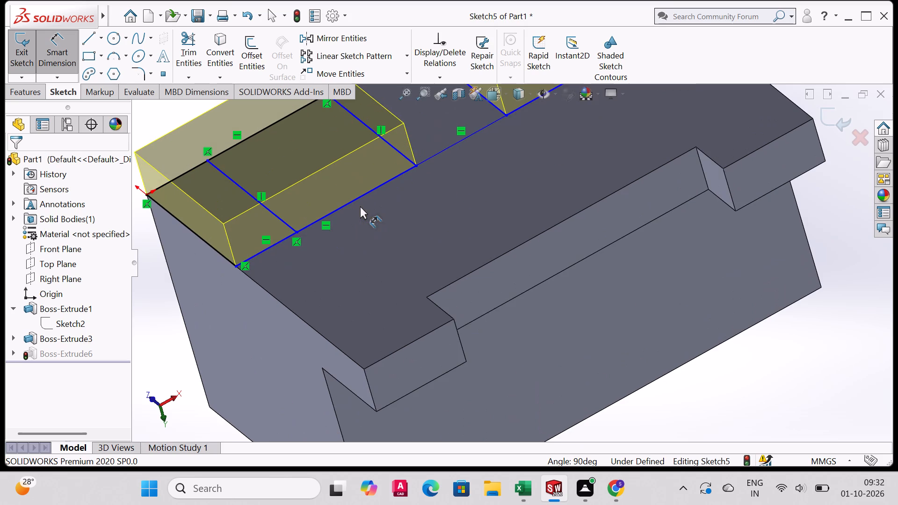
click(280, 218)
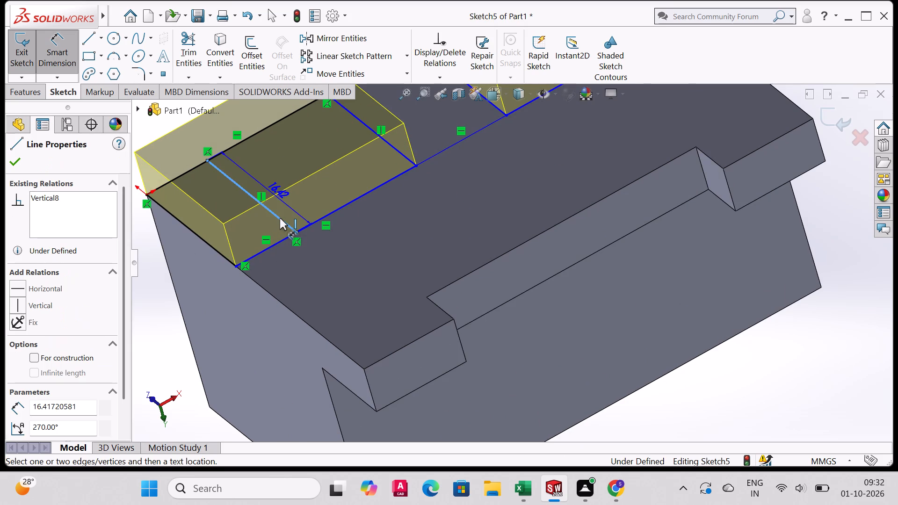
key(Delete)
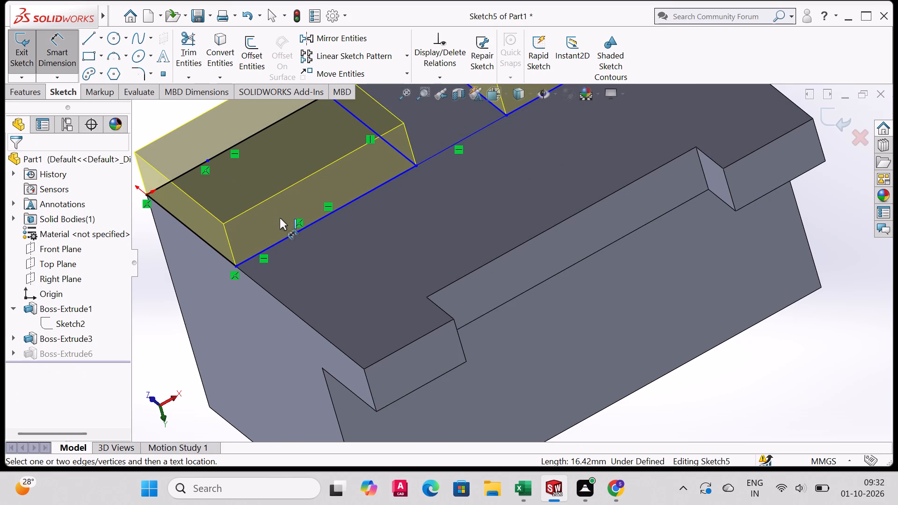
Examine the two leg rectangles and their extrusion preview on the underside from bottom, side and oblique views.
middle_drag(314, 280, 340, 386)
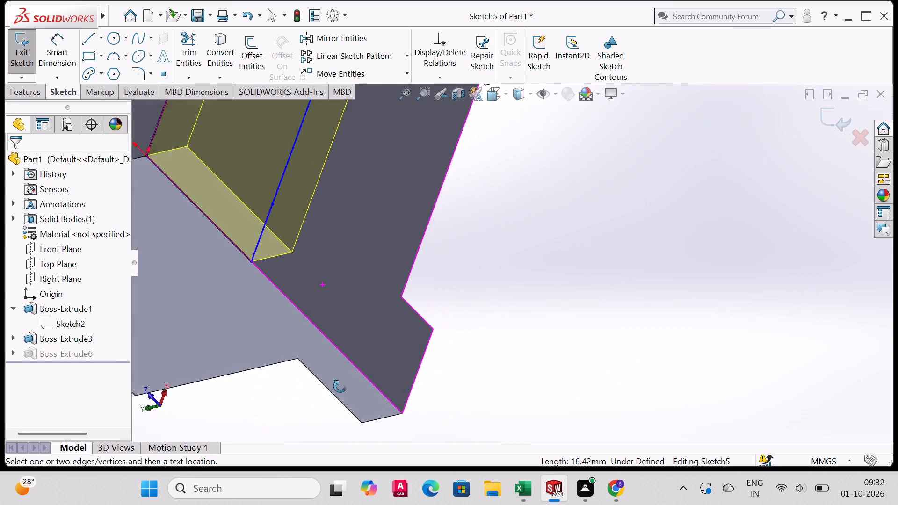
middle_drag(340, 386, 430, 245)
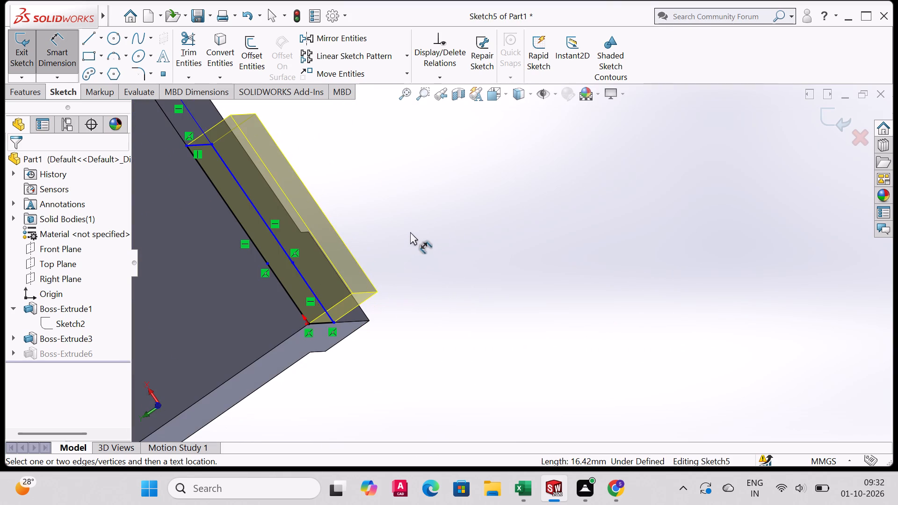
middle_drag(375, 279, 357, 266)
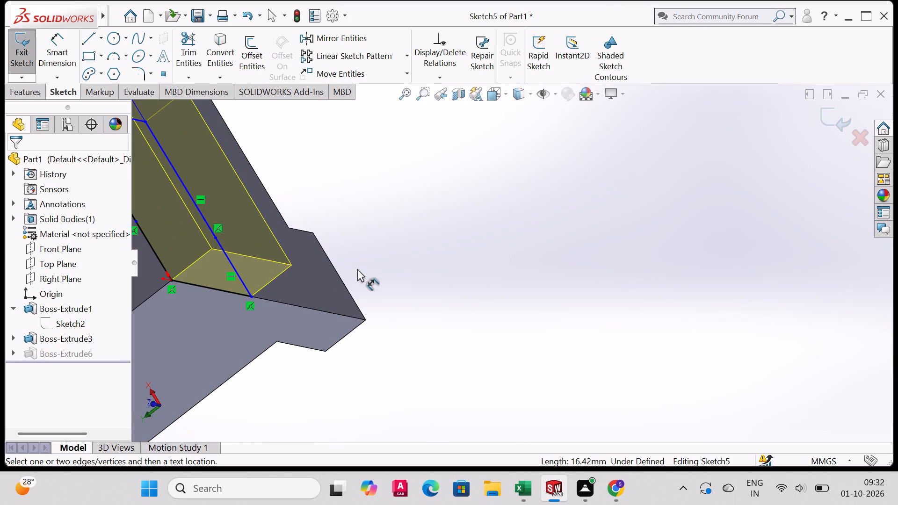
key(ctrl+5)
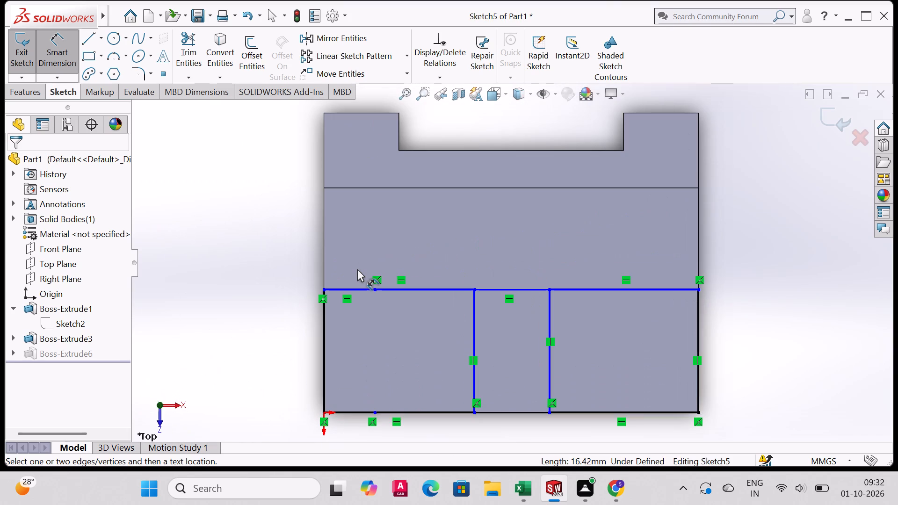
key(ctrl+5)
key(ctrl+6)
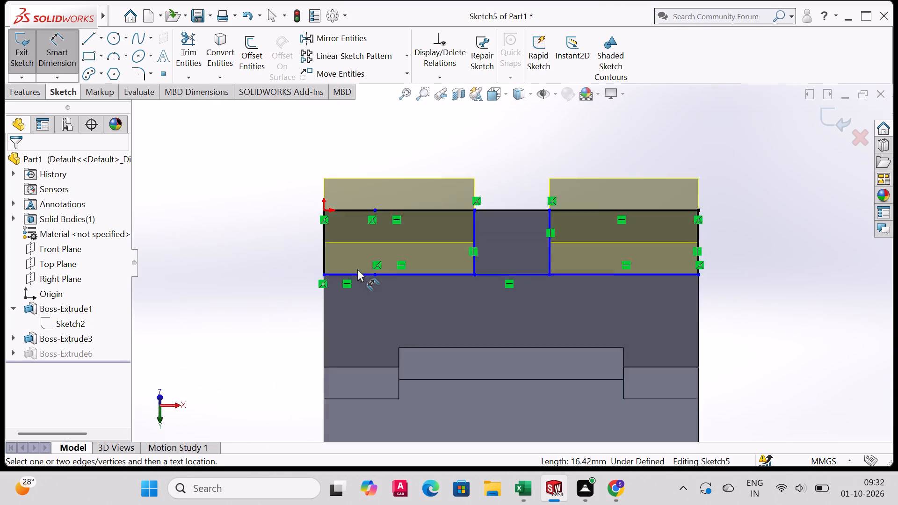
key(ctrl+7)
key(ctrl+6)
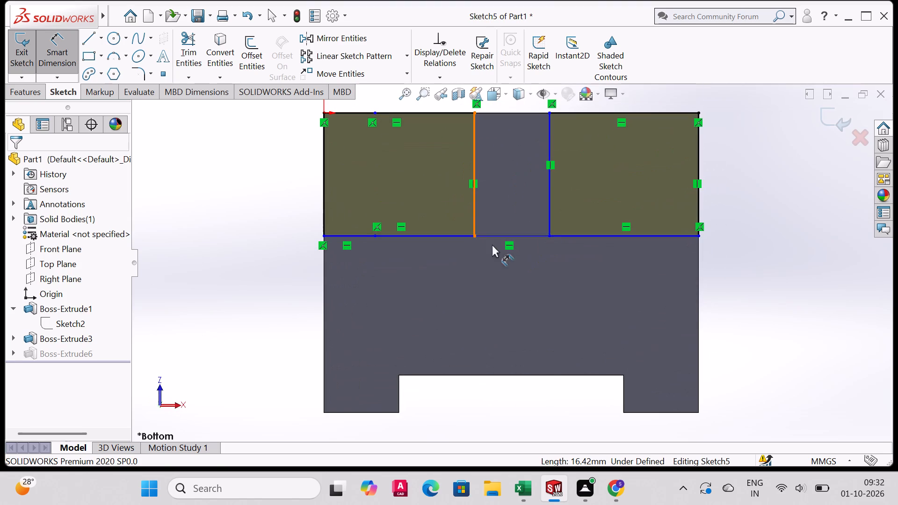
middle_drag(536, 372, 525, 192)
scroll(525, 192, up, 1)
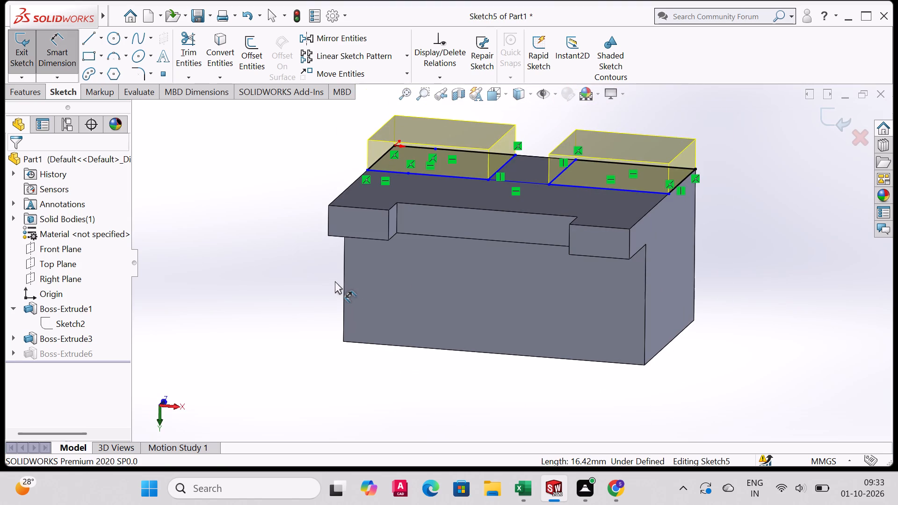
middle_drag(335, 281, 338, 316)
scroll(392, 303, down, 1)
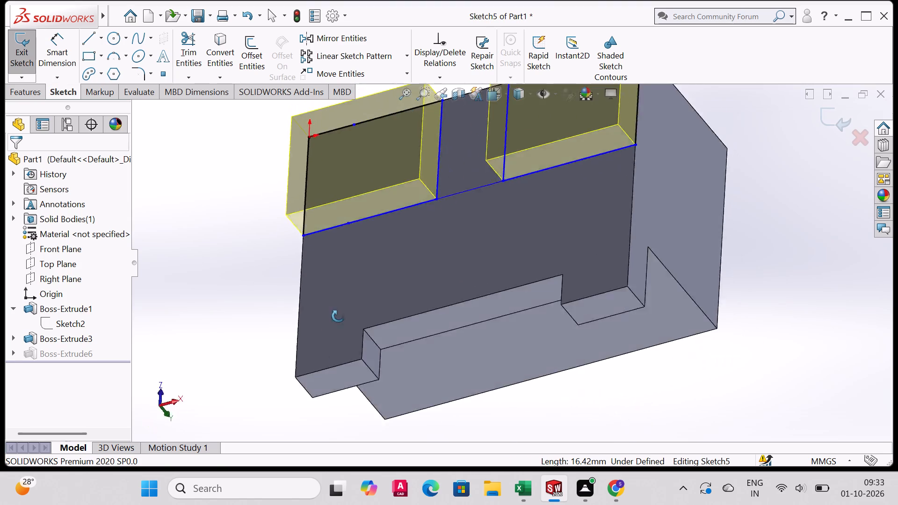
middle_drag(338, 316, 400, 220)
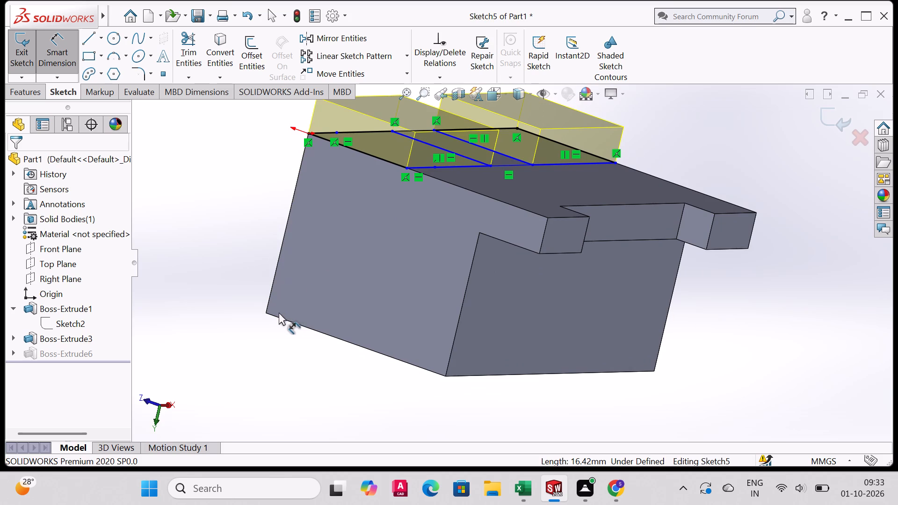
middle_drag(281, 315, 303, 397)
middle_drag(558, 187, 521, 136)
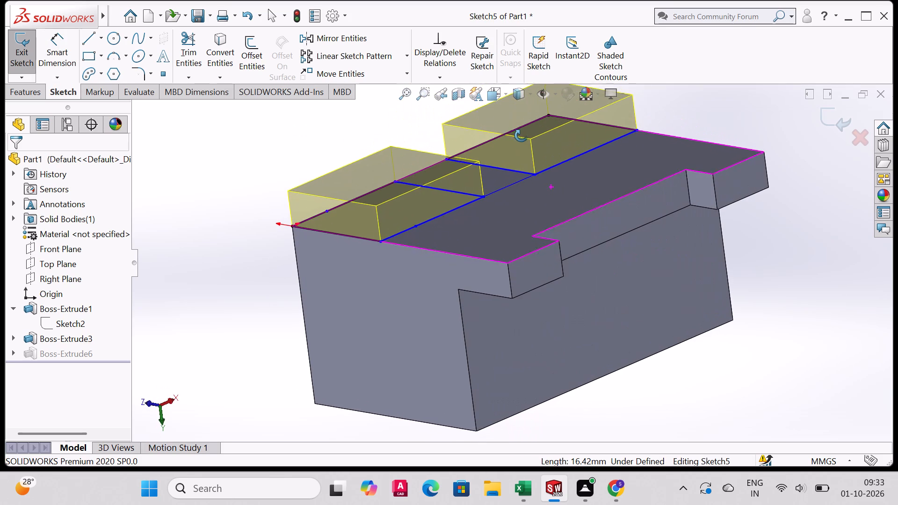
middle_drag(521, 136, 521, 135)
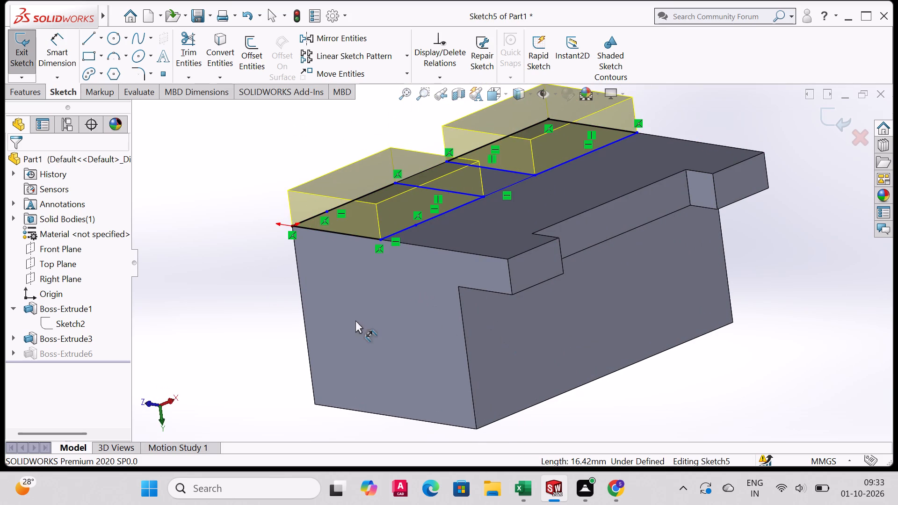
middle_drag(351, 320, 390, 317)
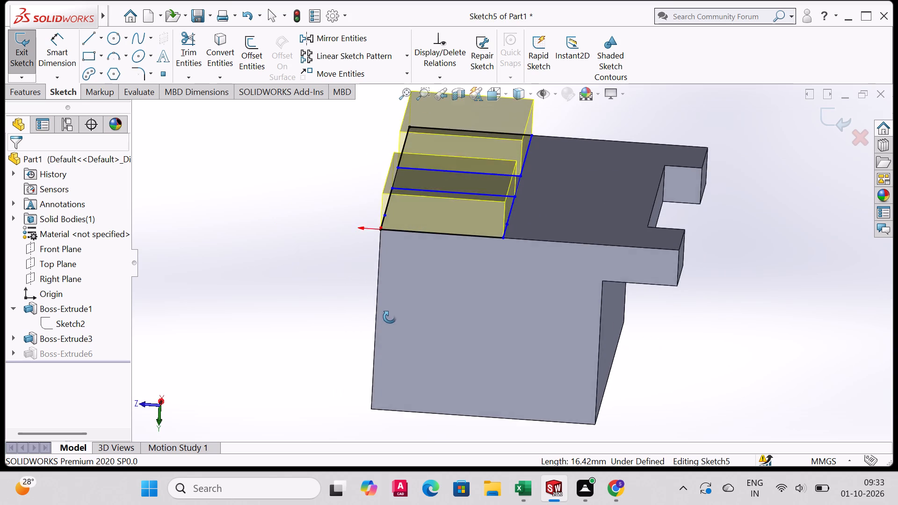
middle_drag(390, 317, 384, 288)
key(ctrl+7)
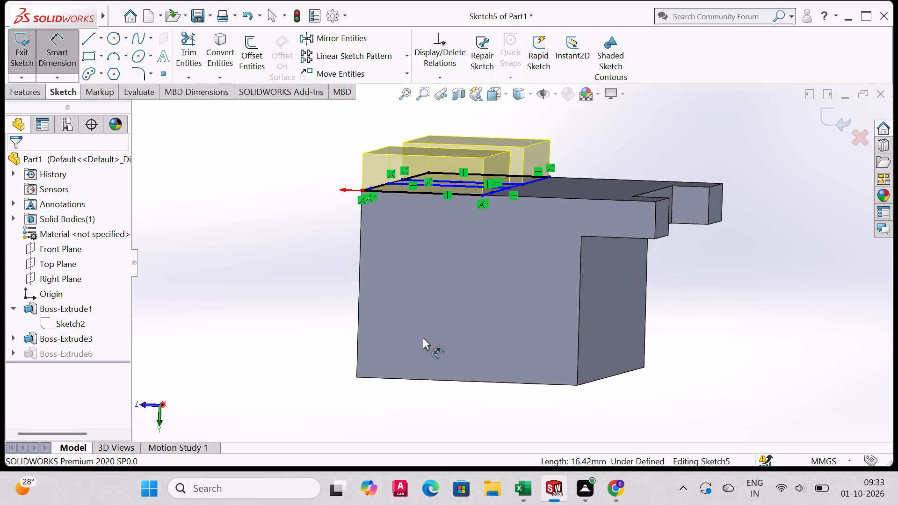
key(ctrl+8)
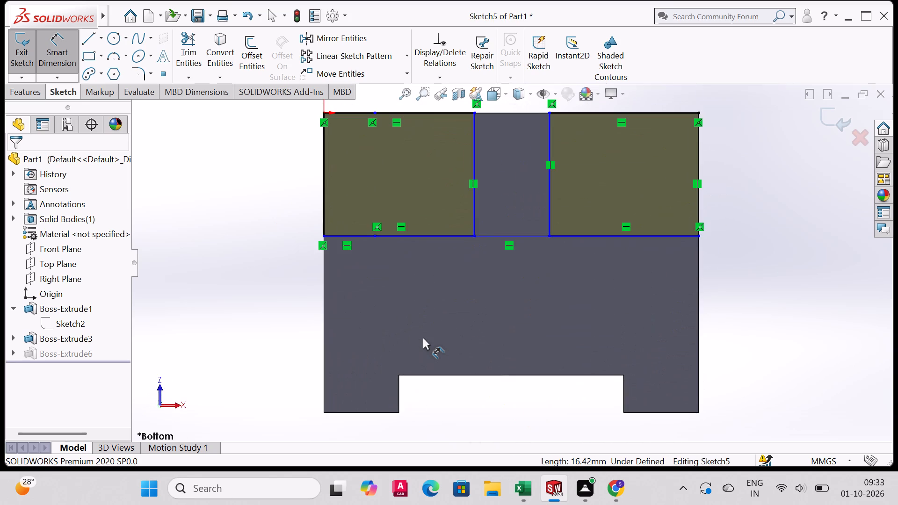
key(ctrl+7)
key(ctrl+6)
key(ctrl+5)
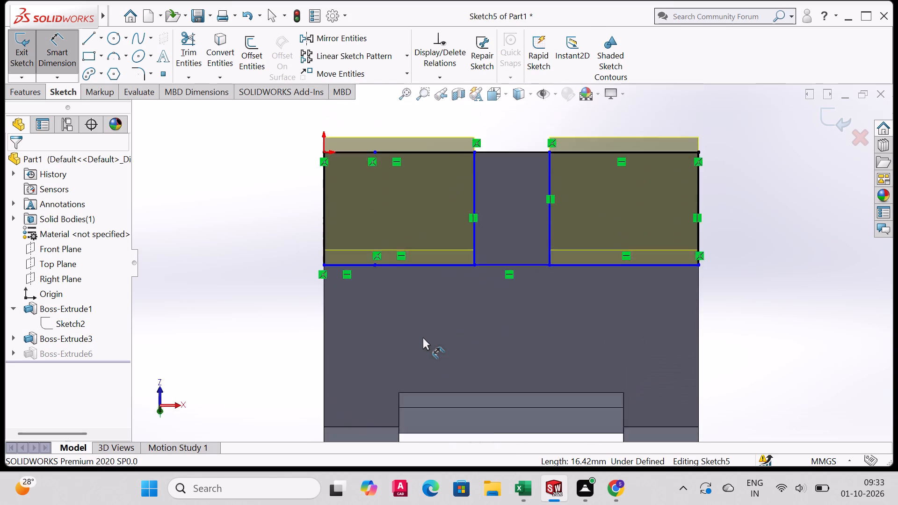
key(ctrl+4)
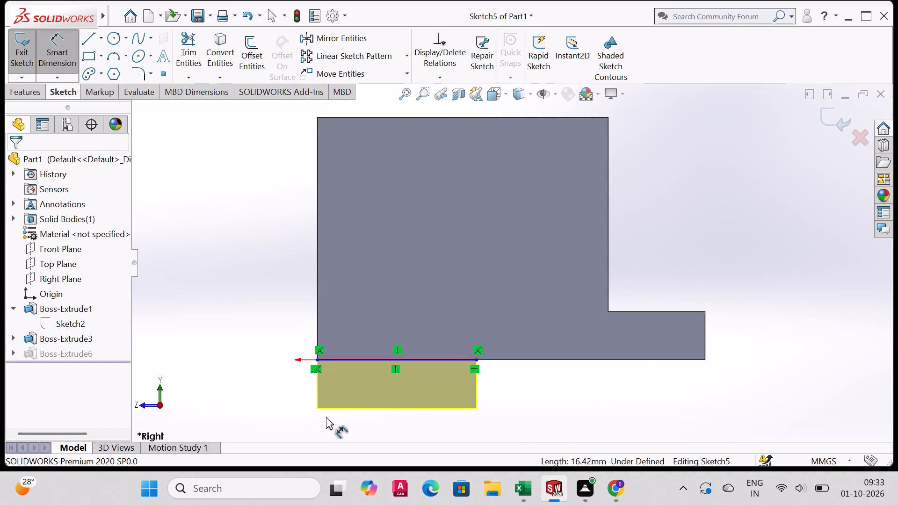
key(Escape)
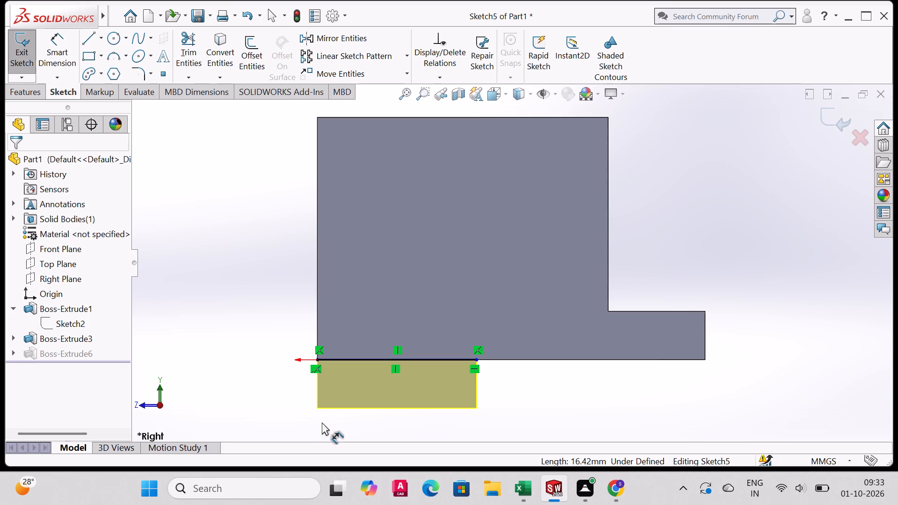
middle_drag(552, 365, 572, 194)
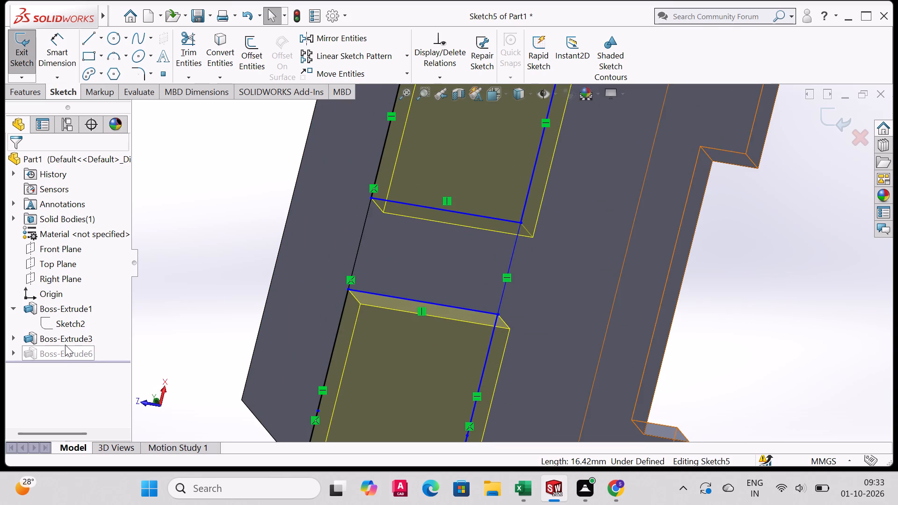
click(71, 356)
middle_drag(507, 379, 448, 191)
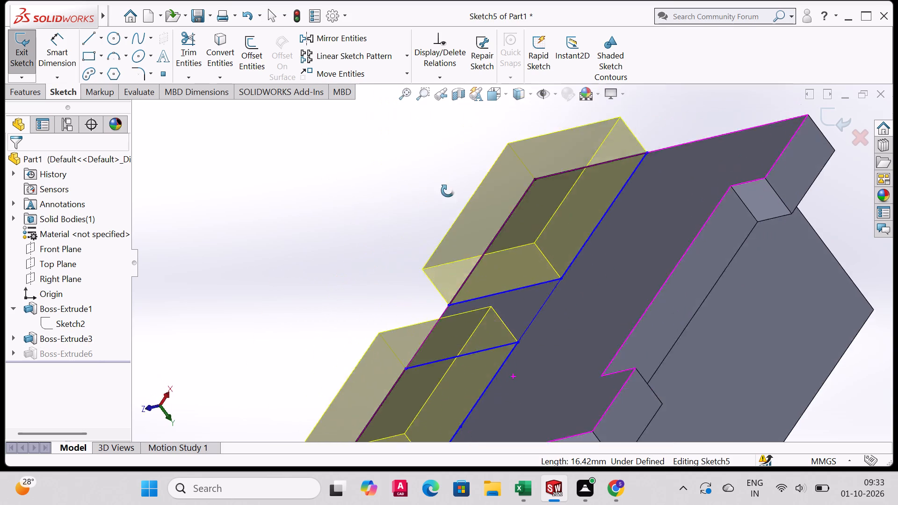
middle_drag(448, 191, 442, 172)
middle_drag(608, 294, 664, 224)
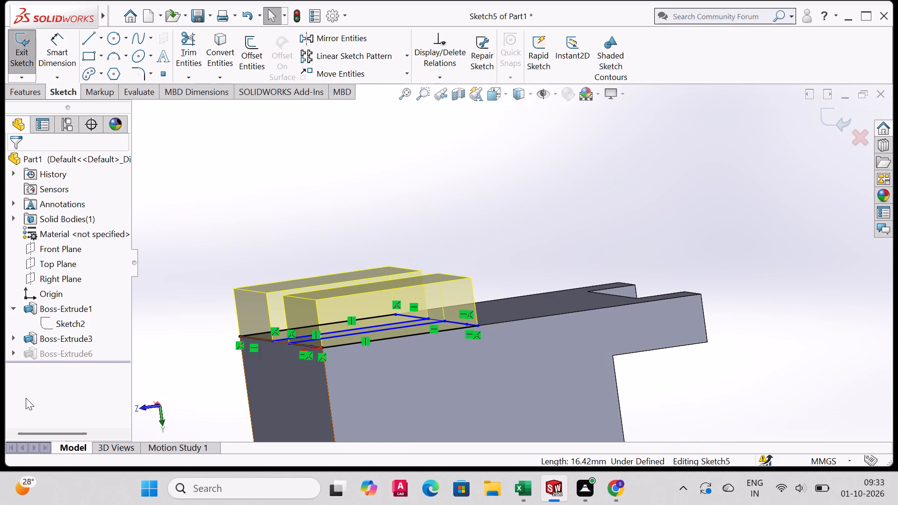
Exit the two legs' sketch and rebuild the part.
key(Escape)
key(Escape)
key(Escape)
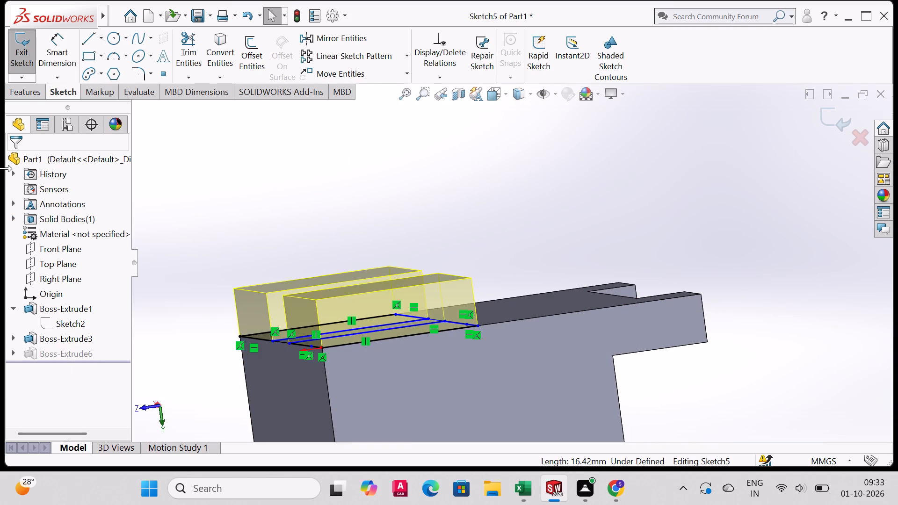
click(28, 86)
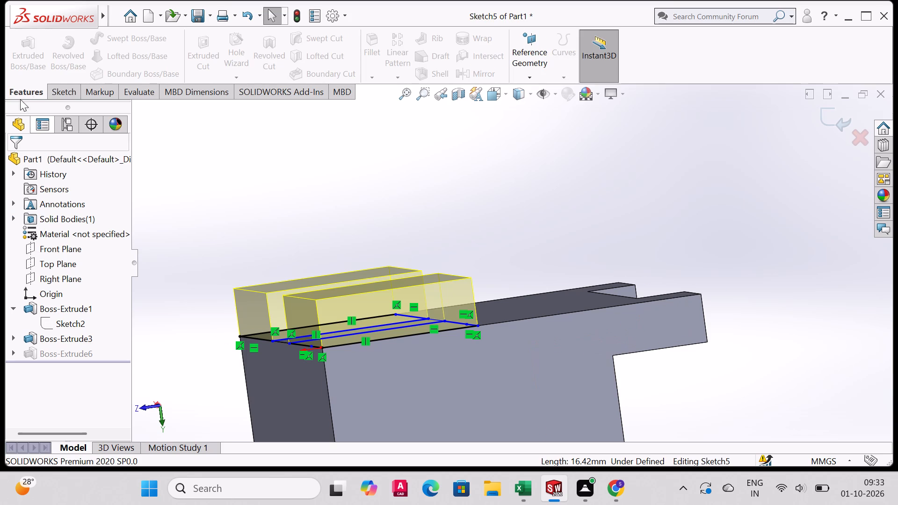
click(305, 308)
double_click(363, 313)
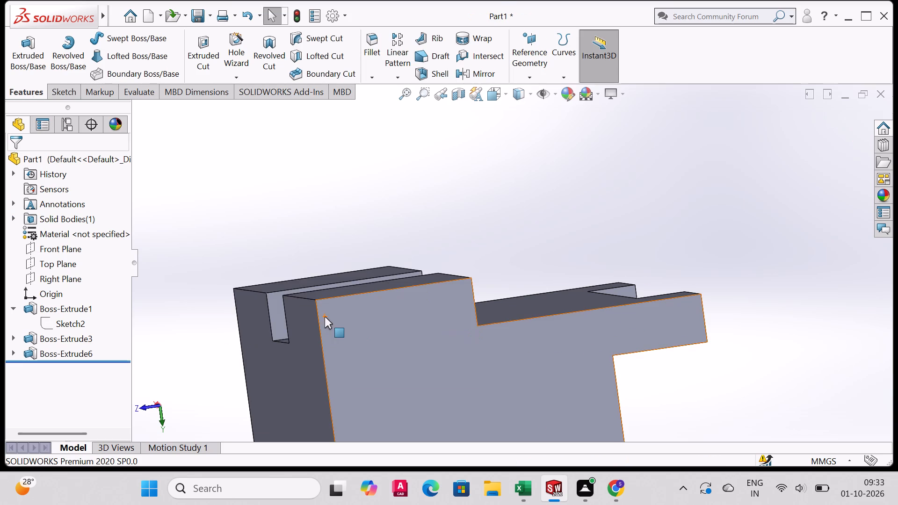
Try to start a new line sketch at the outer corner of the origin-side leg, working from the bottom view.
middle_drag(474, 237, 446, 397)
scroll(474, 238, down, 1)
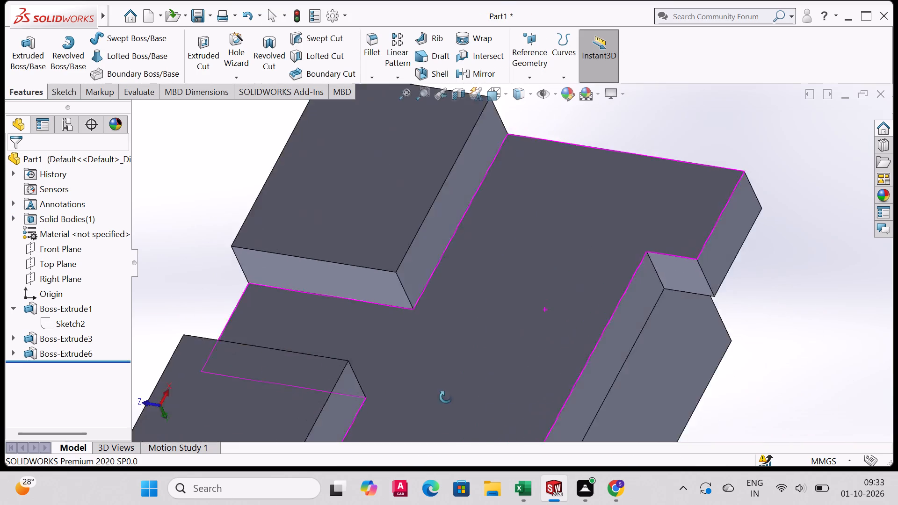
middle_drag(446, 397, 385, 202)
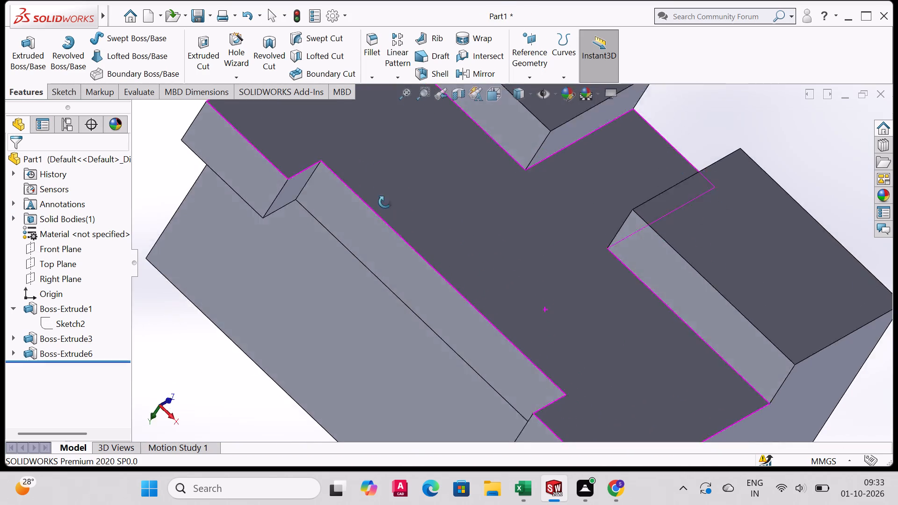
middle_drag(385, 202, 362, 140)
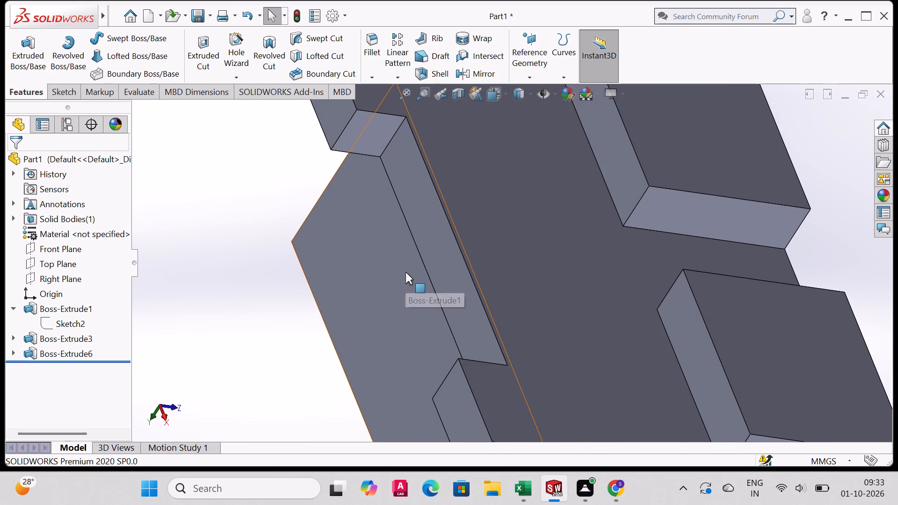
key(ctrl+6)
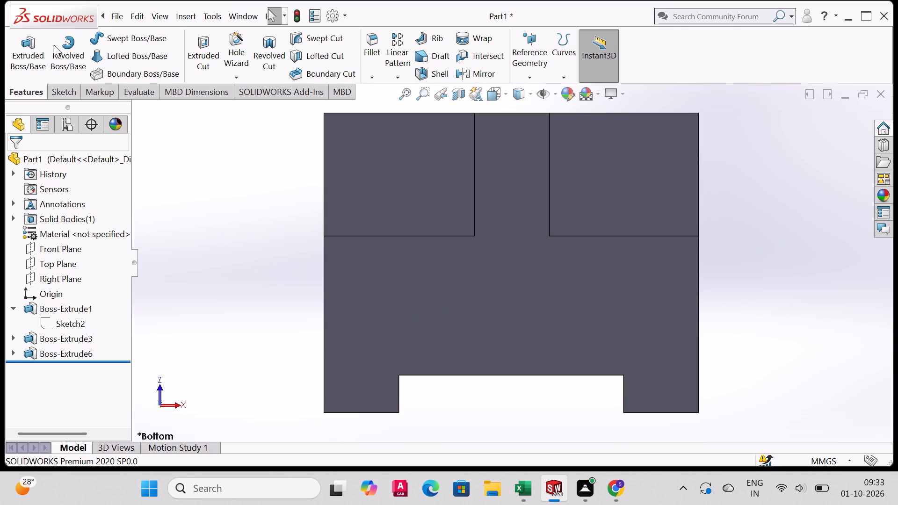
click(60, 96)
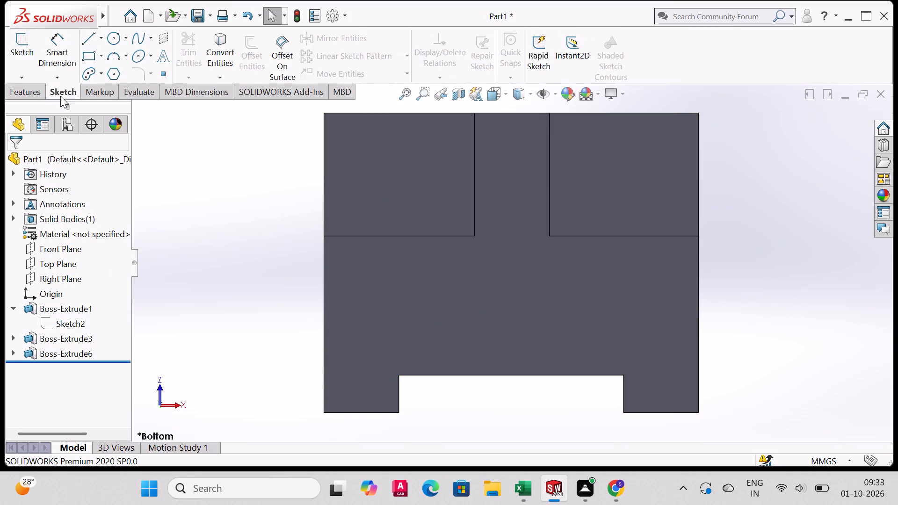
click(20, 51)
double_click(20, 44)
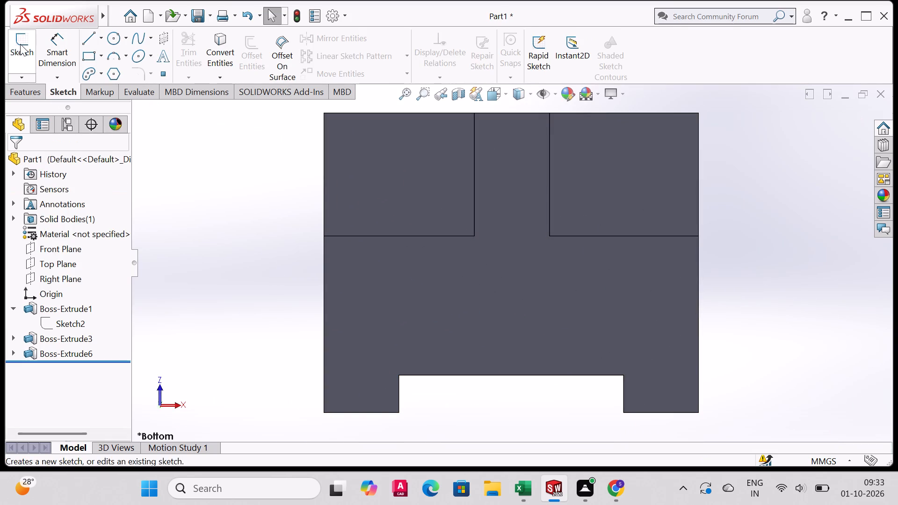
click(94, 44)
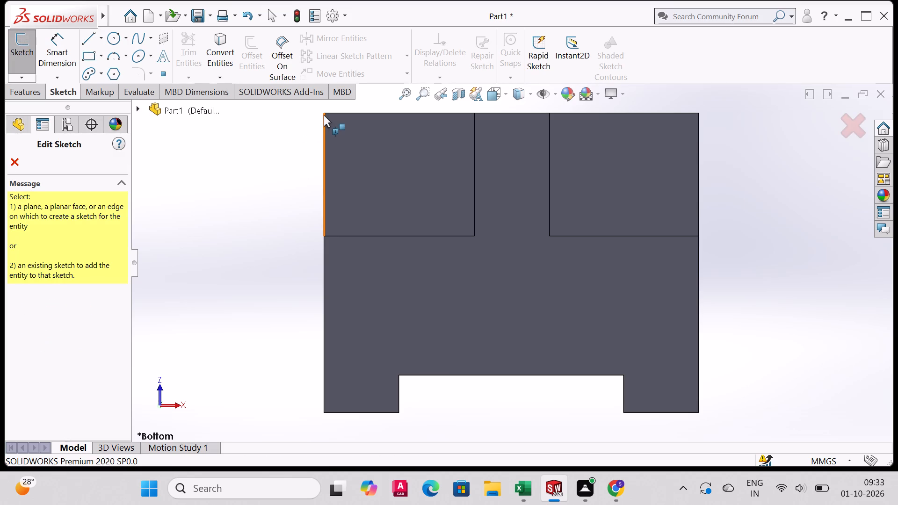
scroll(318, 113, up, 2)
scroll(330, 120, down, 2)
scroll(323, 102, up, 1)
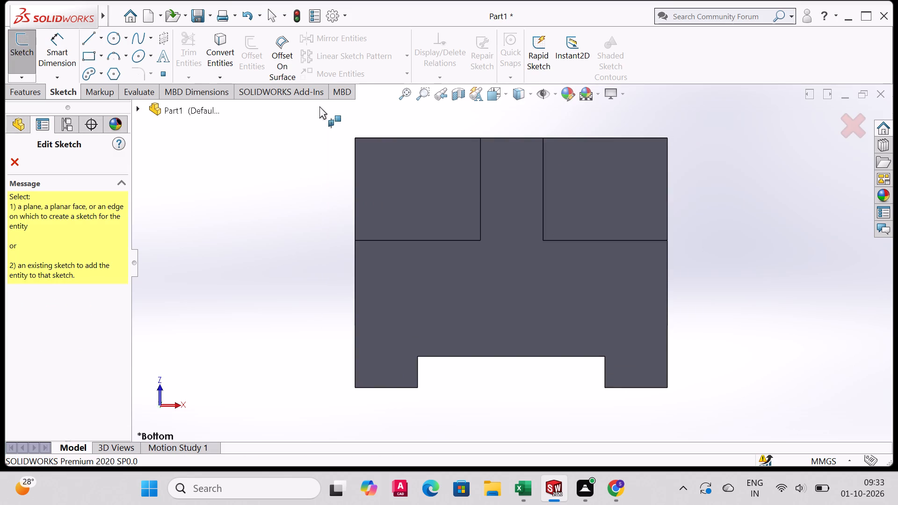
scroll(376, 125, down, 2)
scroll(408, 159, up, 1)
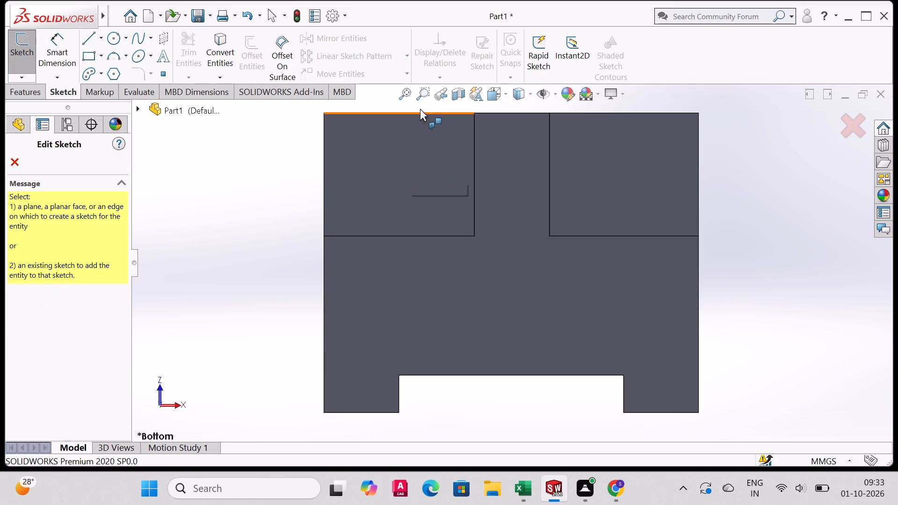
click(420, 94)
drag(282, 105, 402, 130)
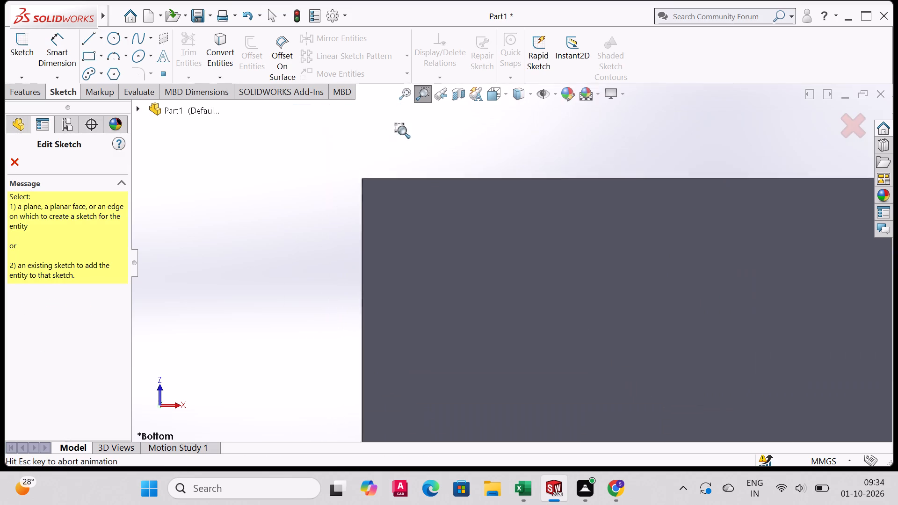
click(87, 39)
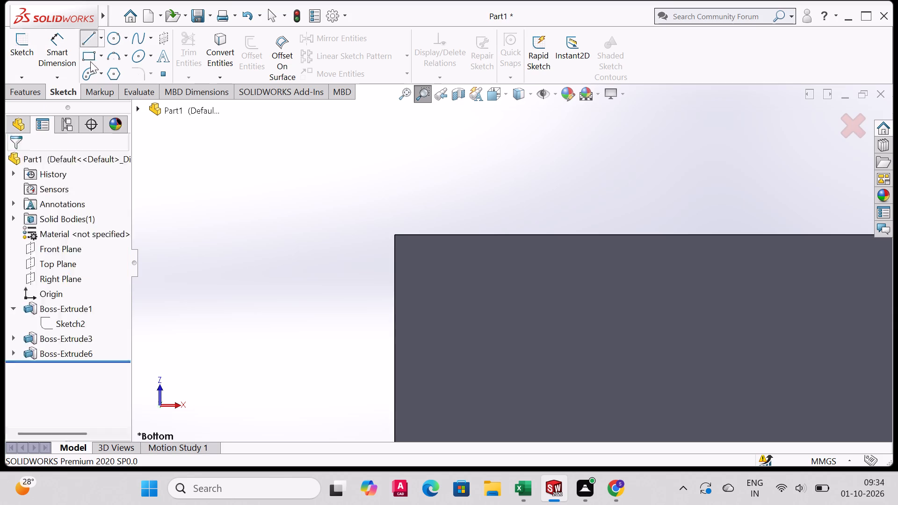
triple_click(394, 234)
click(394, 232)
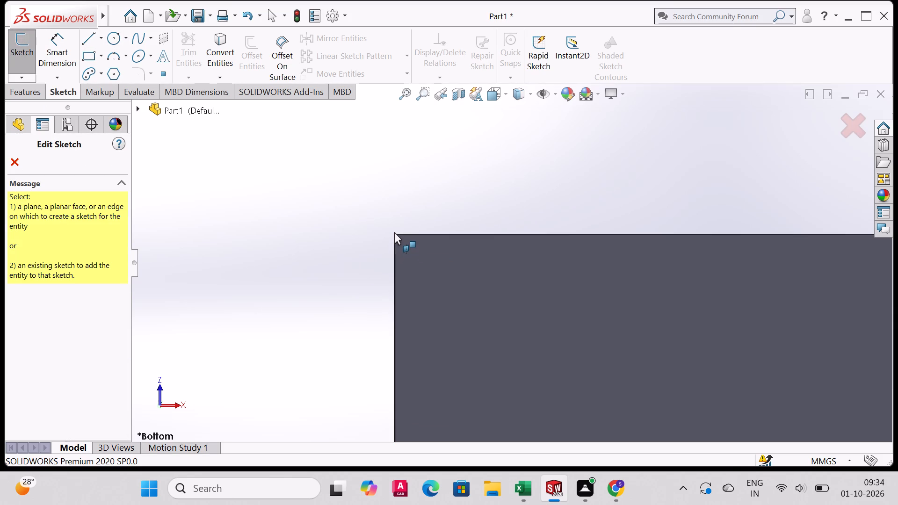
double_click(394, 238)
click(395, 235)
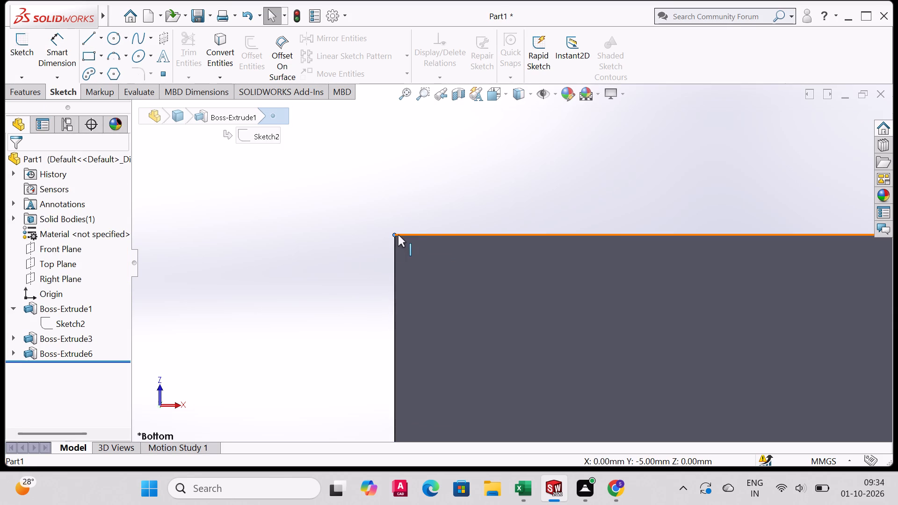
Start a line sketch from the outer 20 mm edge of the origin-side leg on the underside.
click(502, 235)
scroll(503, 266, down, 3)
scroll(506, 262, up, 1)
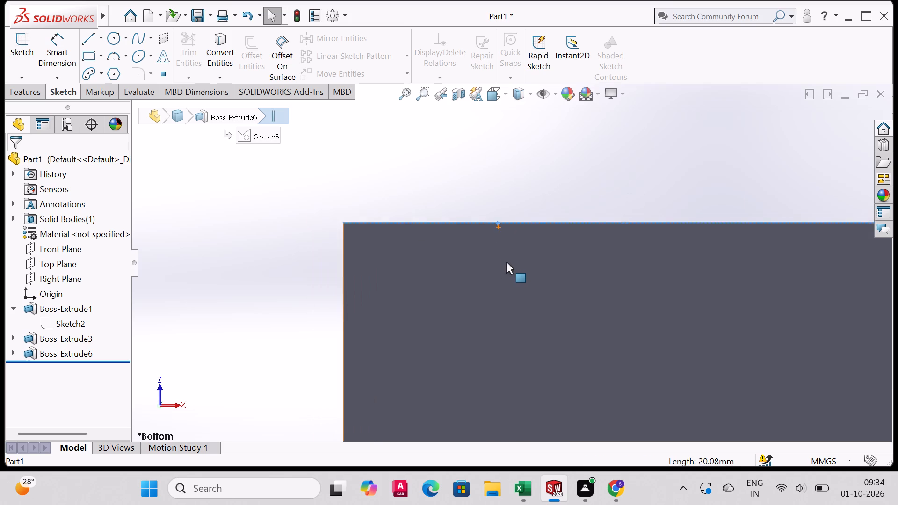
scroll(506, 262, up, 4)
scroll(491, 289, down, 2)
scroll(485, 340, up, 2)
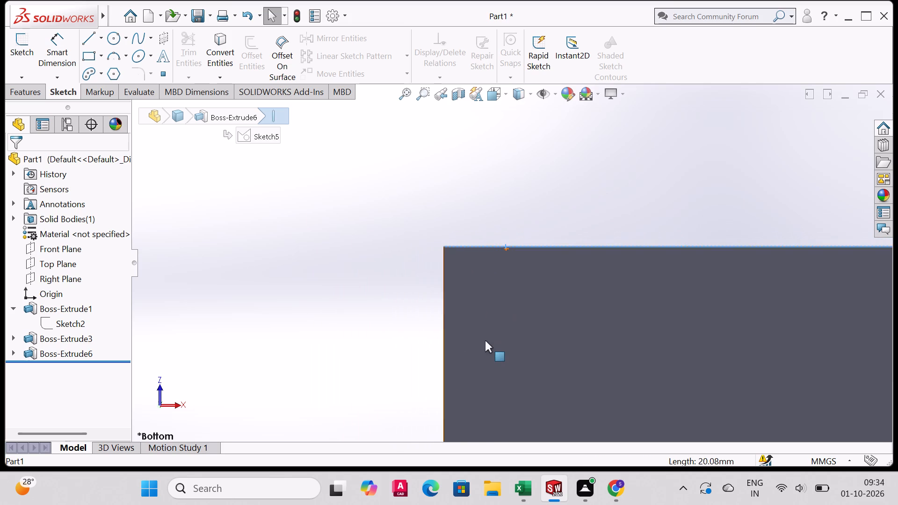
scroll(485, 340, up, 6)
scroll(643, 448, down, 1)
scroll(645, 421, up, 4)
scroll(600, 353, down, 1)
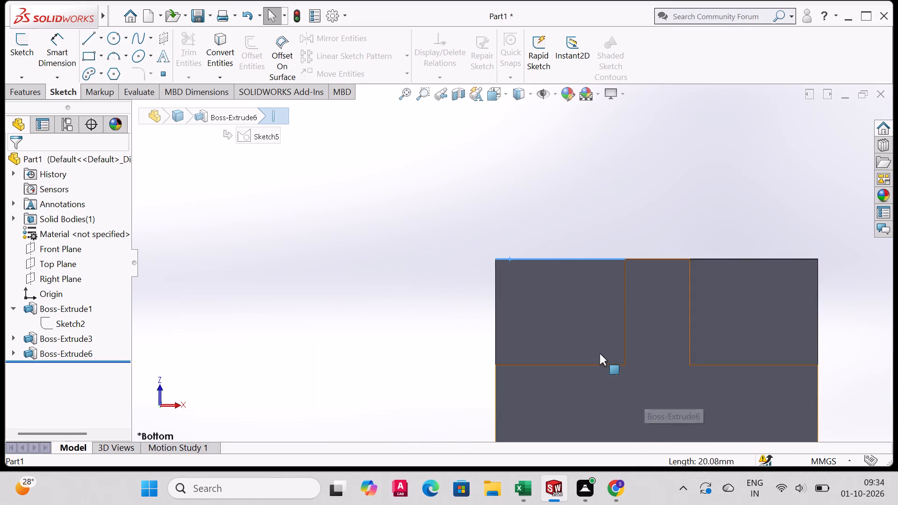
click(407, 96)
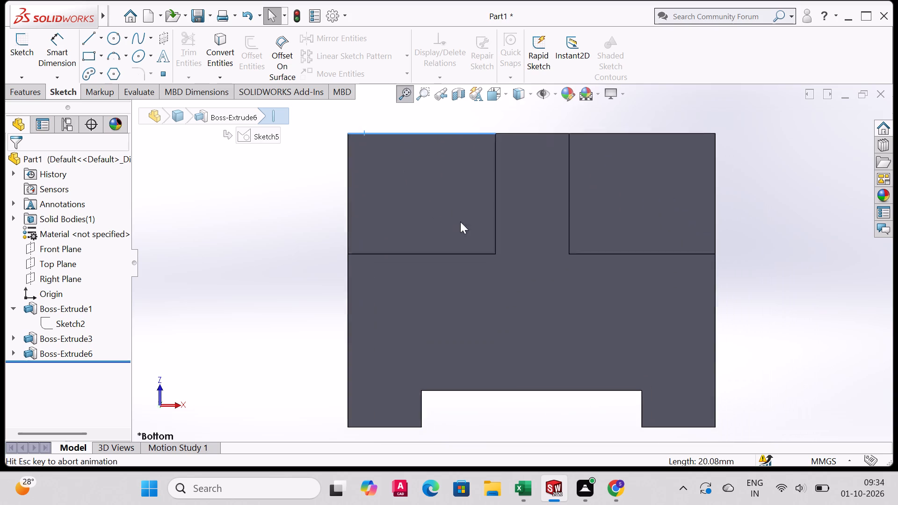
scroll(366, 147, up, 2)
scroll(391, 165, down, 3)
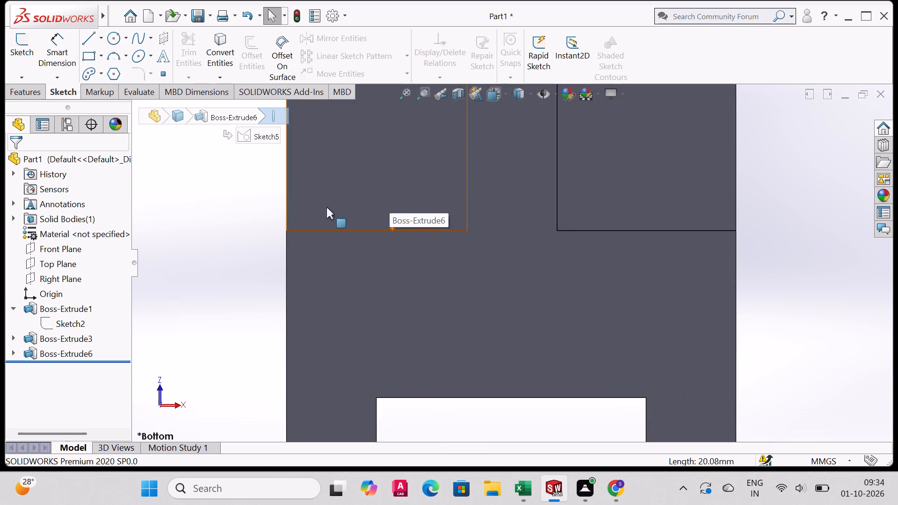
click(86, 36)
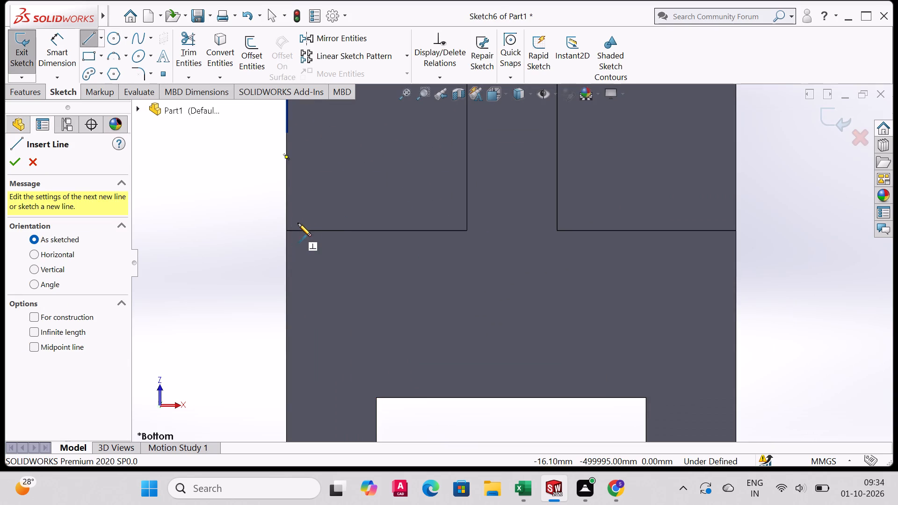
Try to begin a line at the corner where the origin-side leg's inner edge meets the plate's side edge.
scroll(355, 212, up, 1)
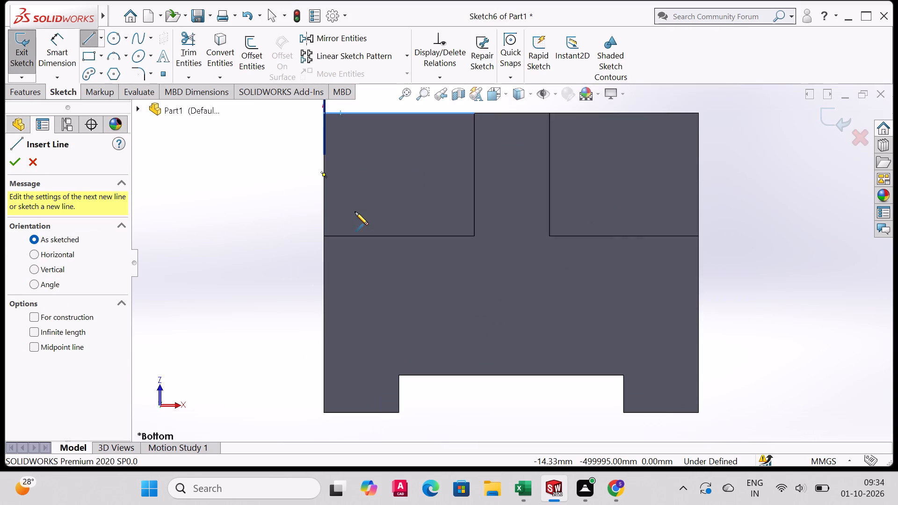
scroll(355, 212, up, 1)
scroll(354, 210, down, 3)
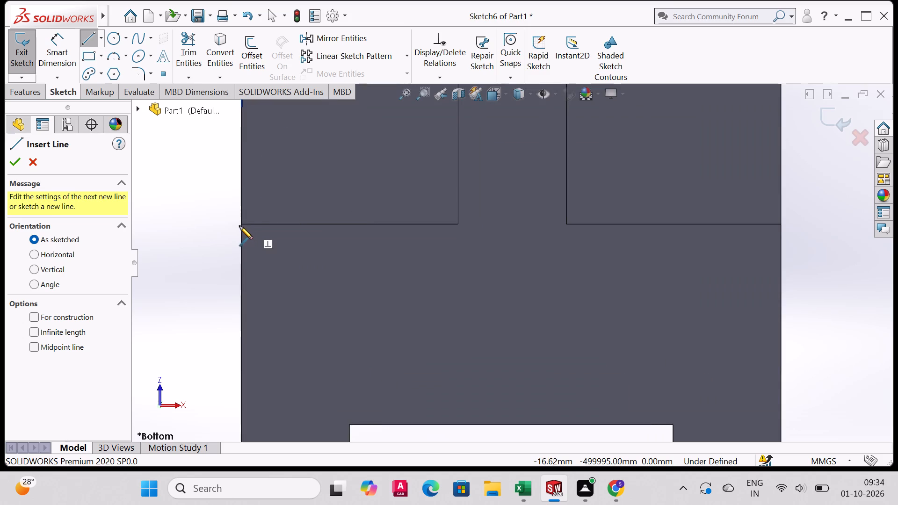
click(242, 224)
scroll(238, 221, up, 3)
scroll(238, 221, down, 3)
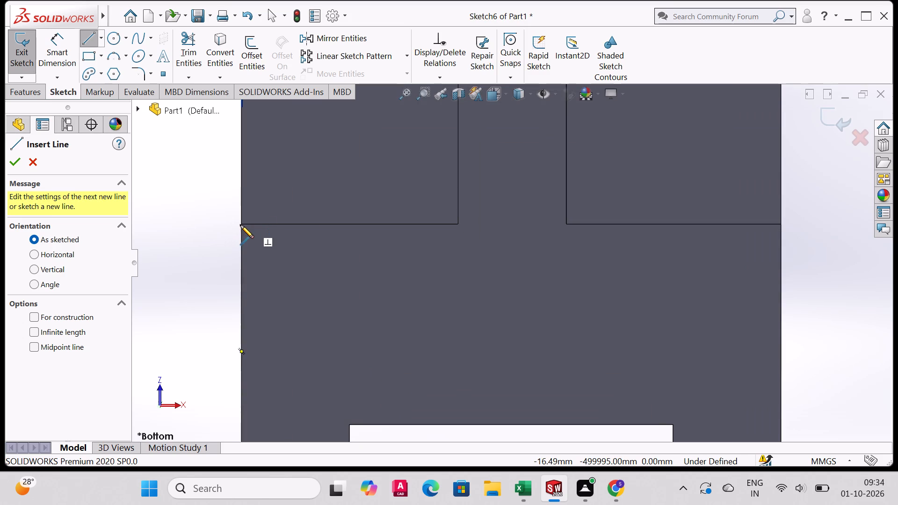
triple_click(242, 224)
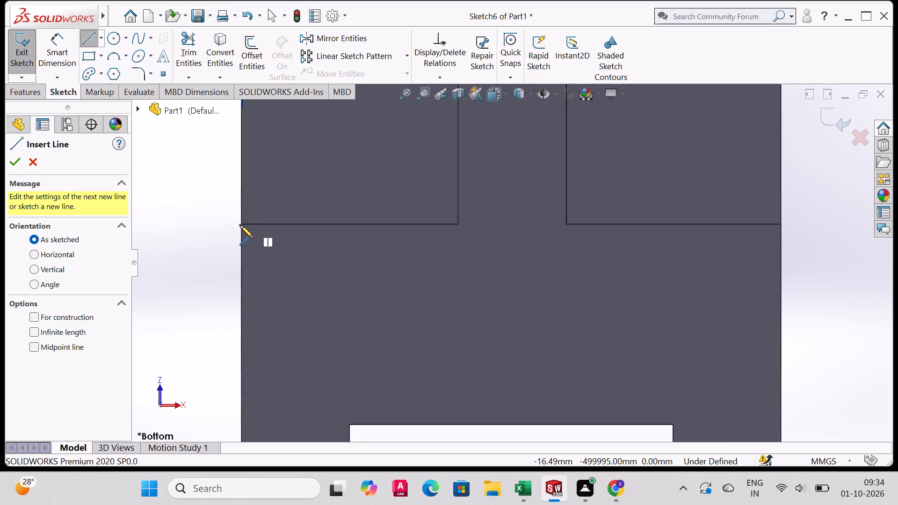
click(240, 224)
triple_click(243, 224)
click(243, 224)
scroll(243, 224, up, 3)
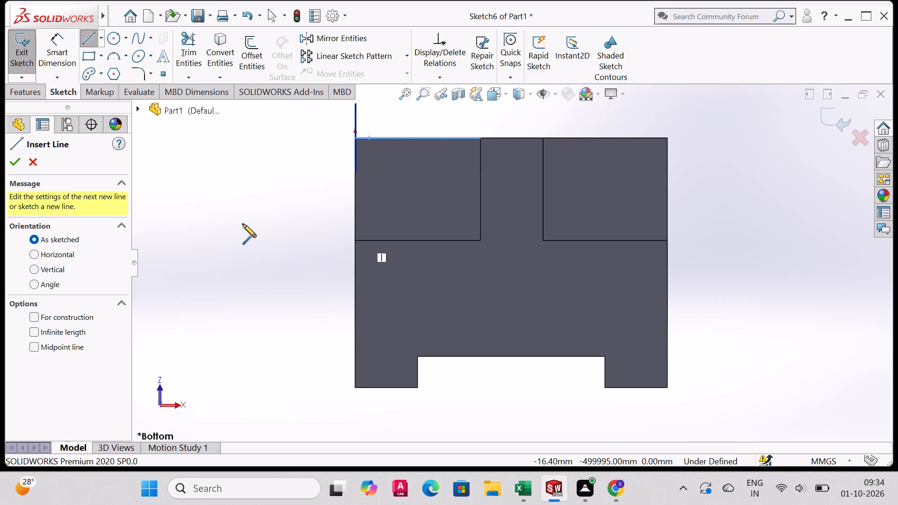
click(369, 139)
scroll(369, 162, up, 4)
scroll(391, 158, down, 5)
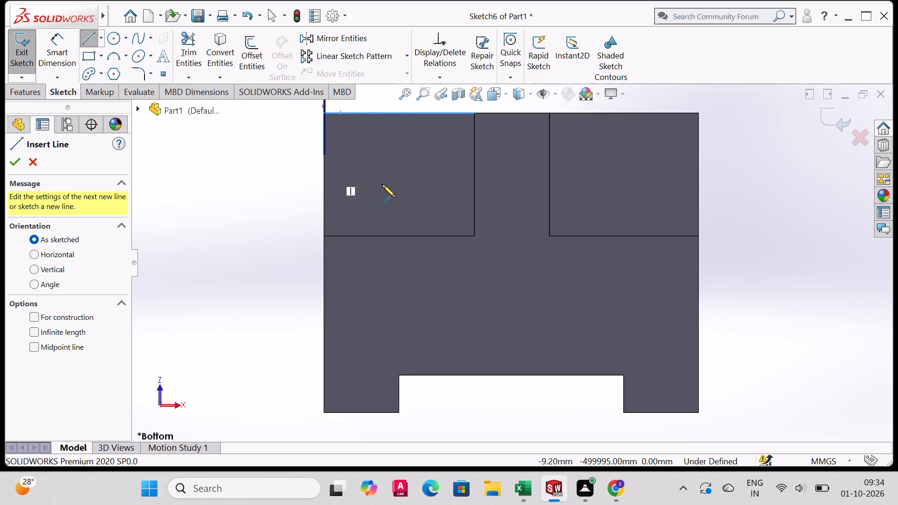
Undo the new line sketch and step back into editing the two legs' sketch.
key(ctrl+z)
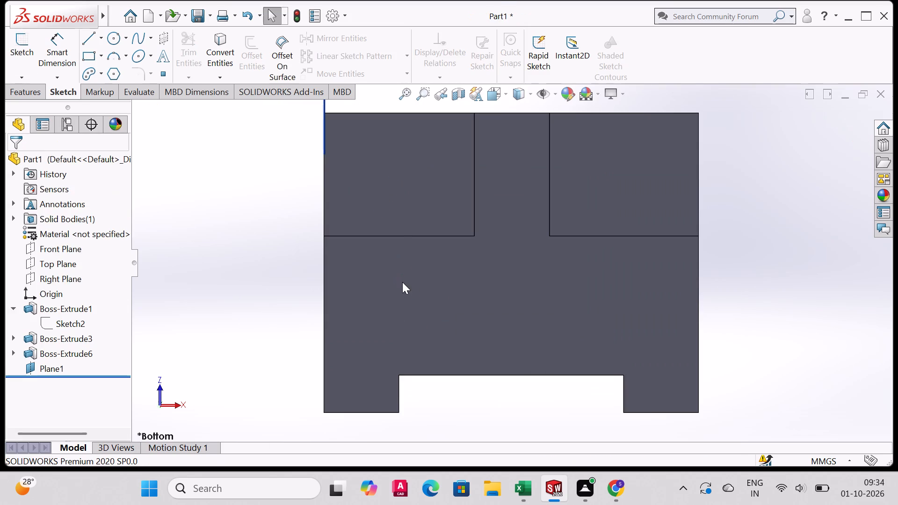
key(ctrl+z)
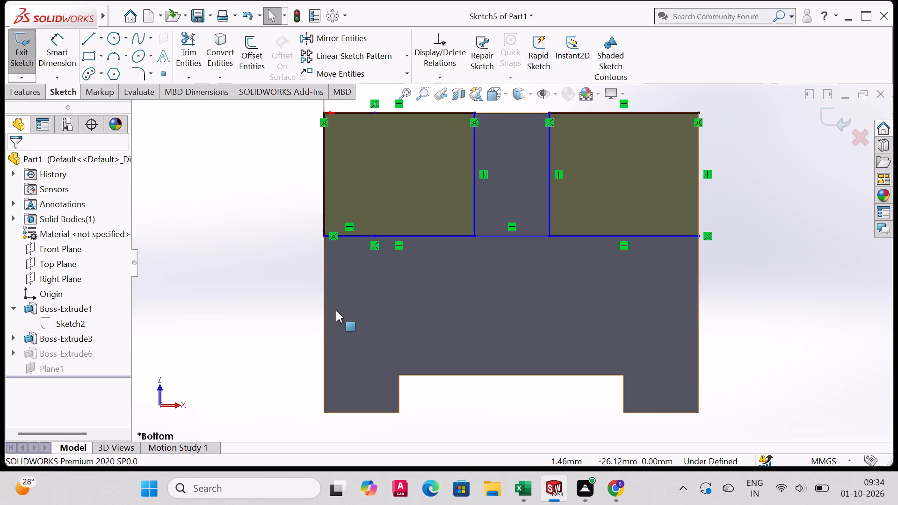
Examine the two leg rectangles and their extrusion preview on the notched base plate from several oblique angles.
middle_drag(344, 318, 348, 336)
scroll(246, 349, down, 1)
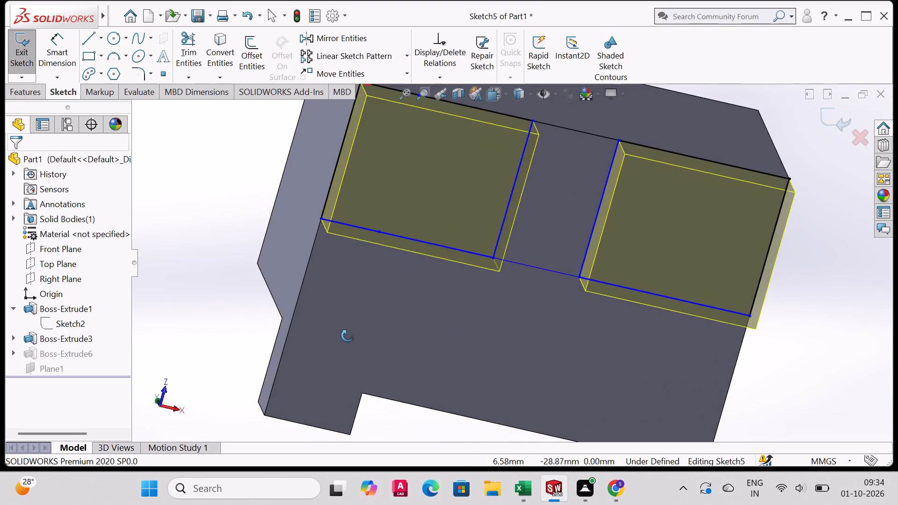
middle_drag(348, 336, 346, 303)
scroll(346, 303, up, 1)
key(Escape)
key(Escape)
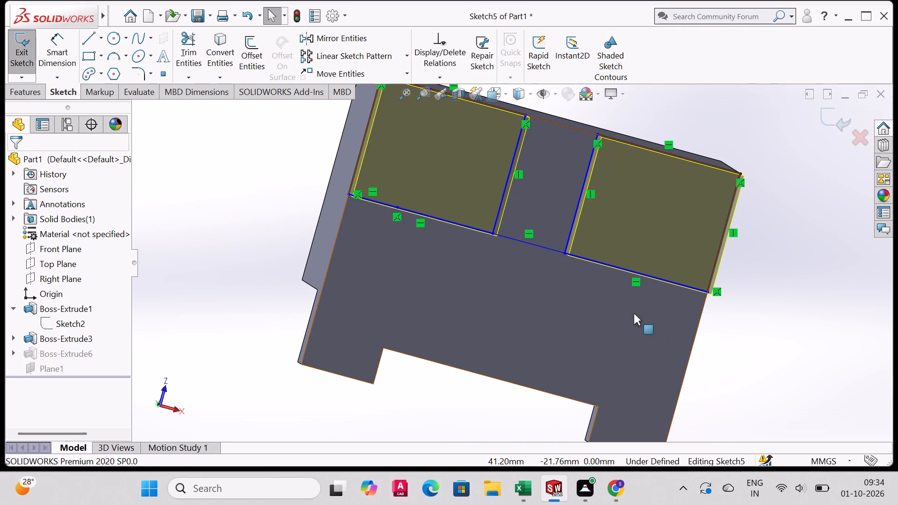
middle_drag(634, 313, 616, 169)
middle_drag(498, 250, 500, 251)
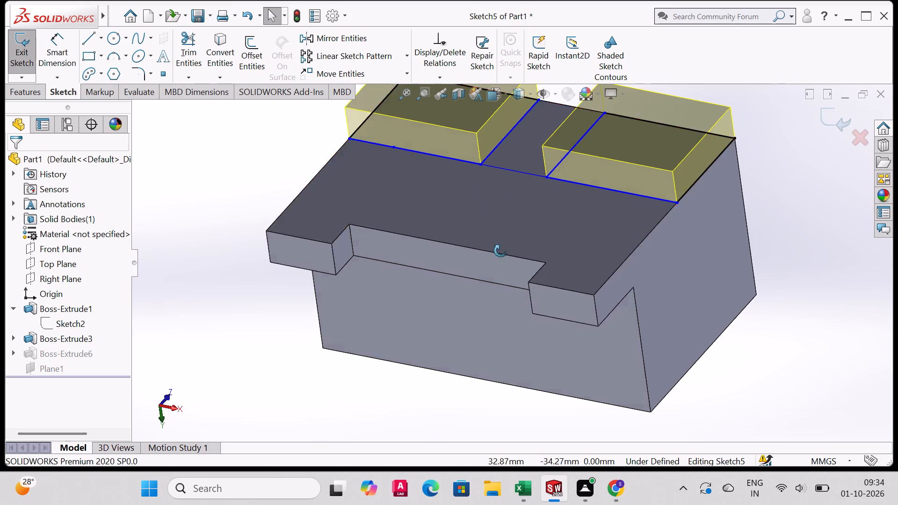
middle_drag(500, 251, 458, 192)
scroll(501, 250, up, 1)
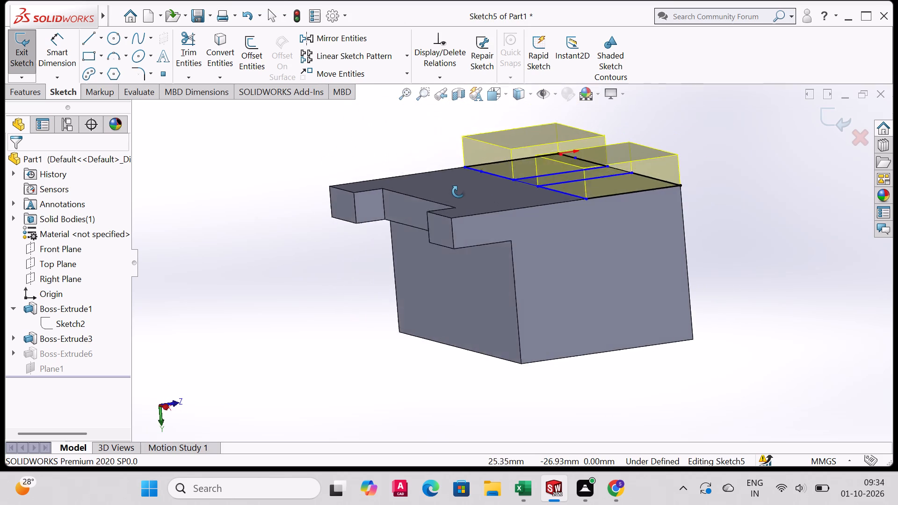
middle_drag(458, 192, 442, 264)
scroll(435, 201, down, 1)
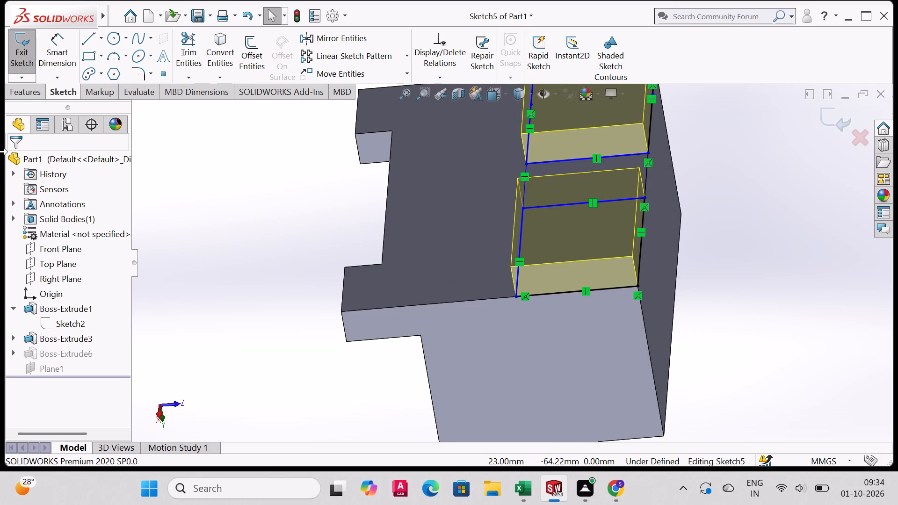
click(22, 96)
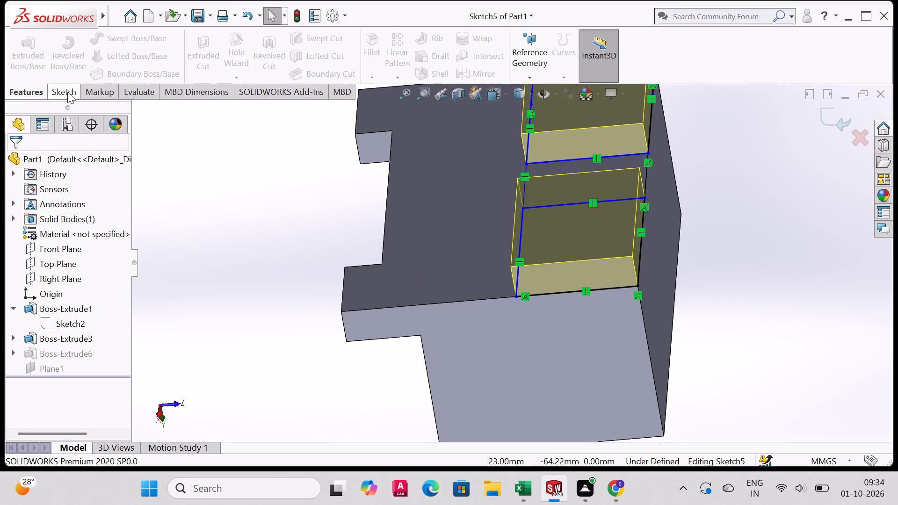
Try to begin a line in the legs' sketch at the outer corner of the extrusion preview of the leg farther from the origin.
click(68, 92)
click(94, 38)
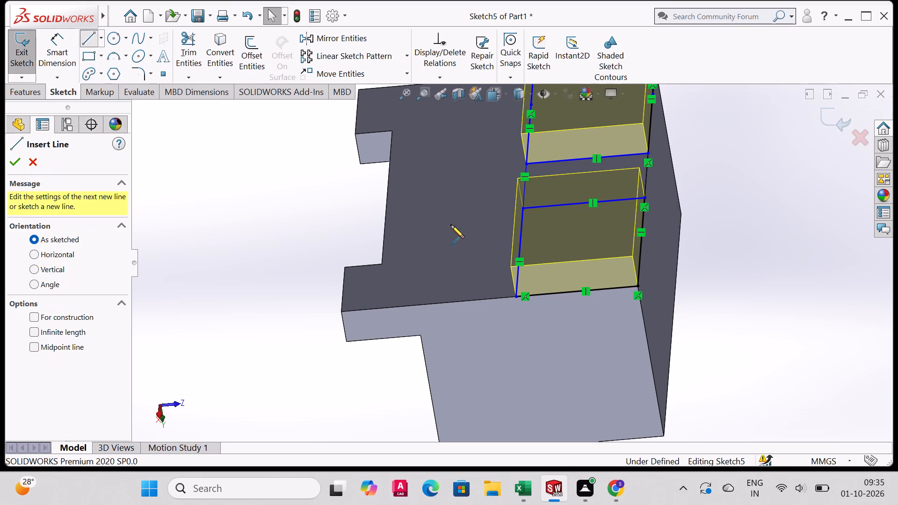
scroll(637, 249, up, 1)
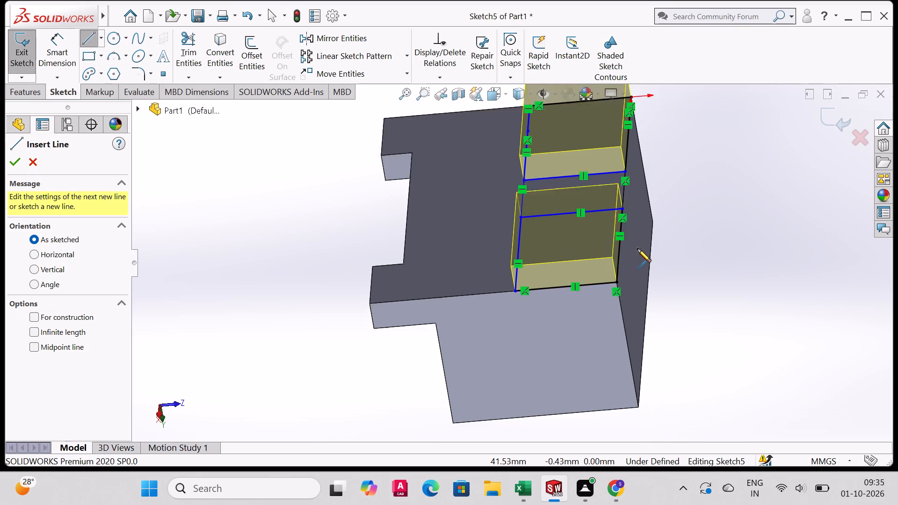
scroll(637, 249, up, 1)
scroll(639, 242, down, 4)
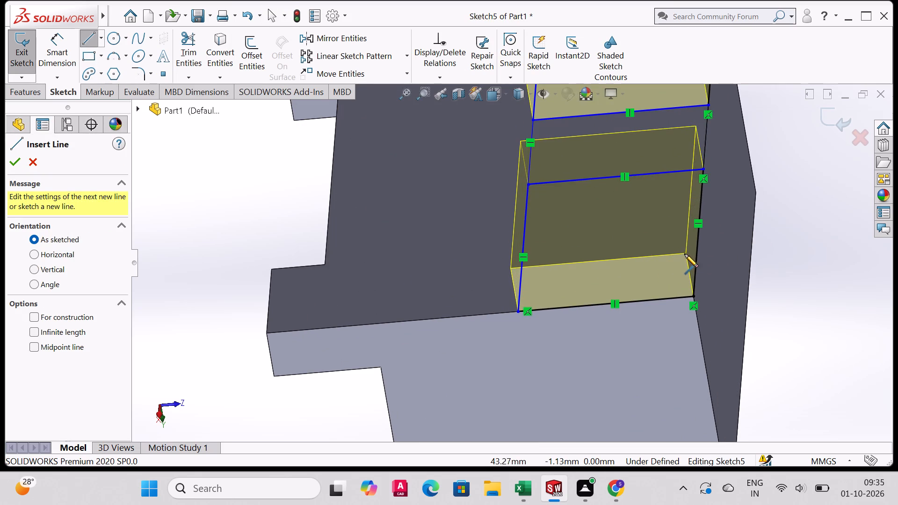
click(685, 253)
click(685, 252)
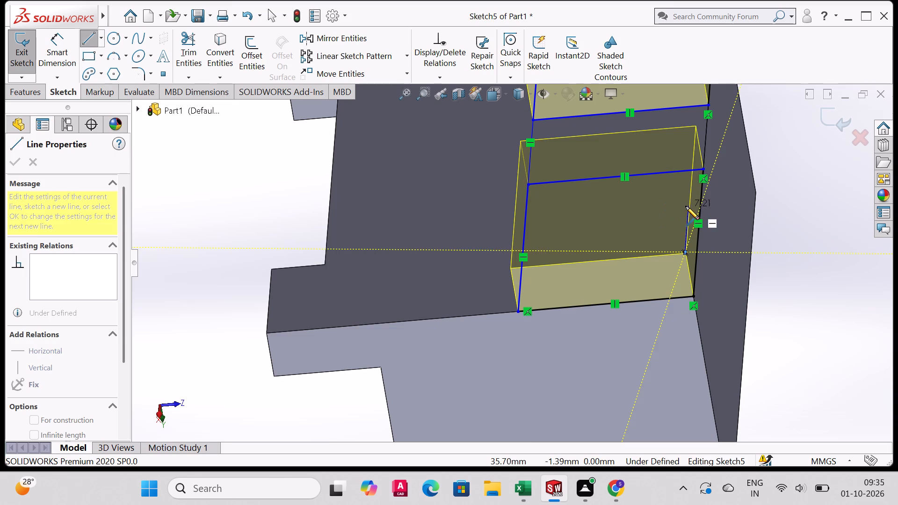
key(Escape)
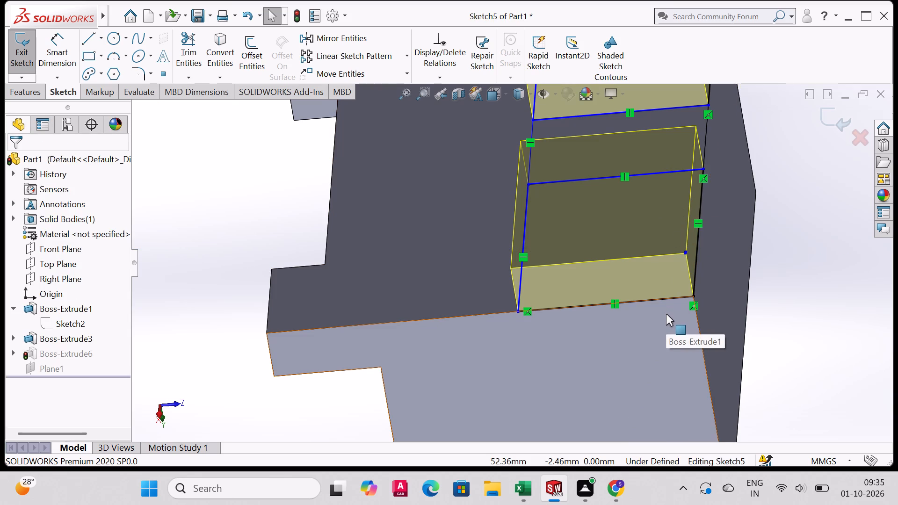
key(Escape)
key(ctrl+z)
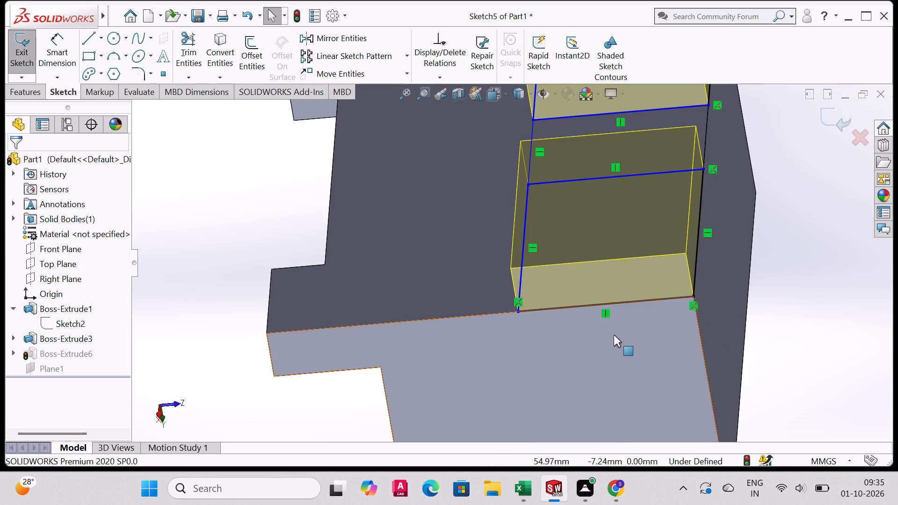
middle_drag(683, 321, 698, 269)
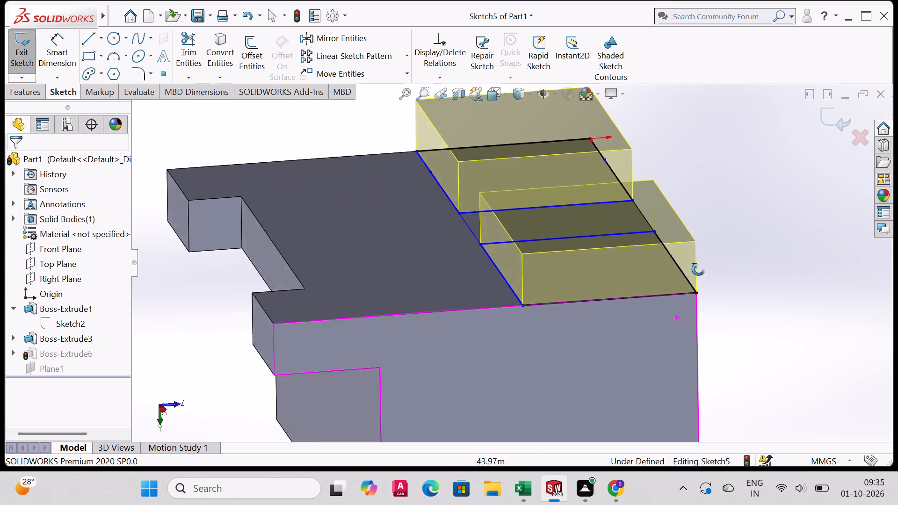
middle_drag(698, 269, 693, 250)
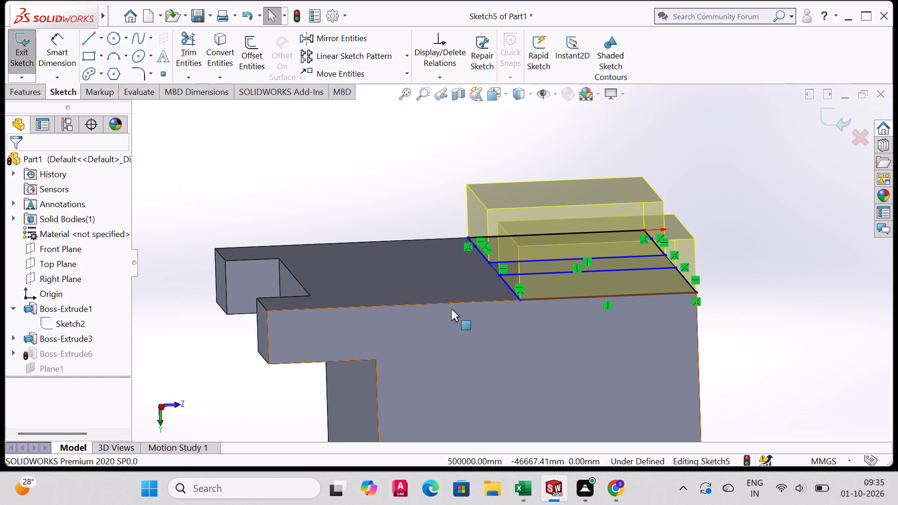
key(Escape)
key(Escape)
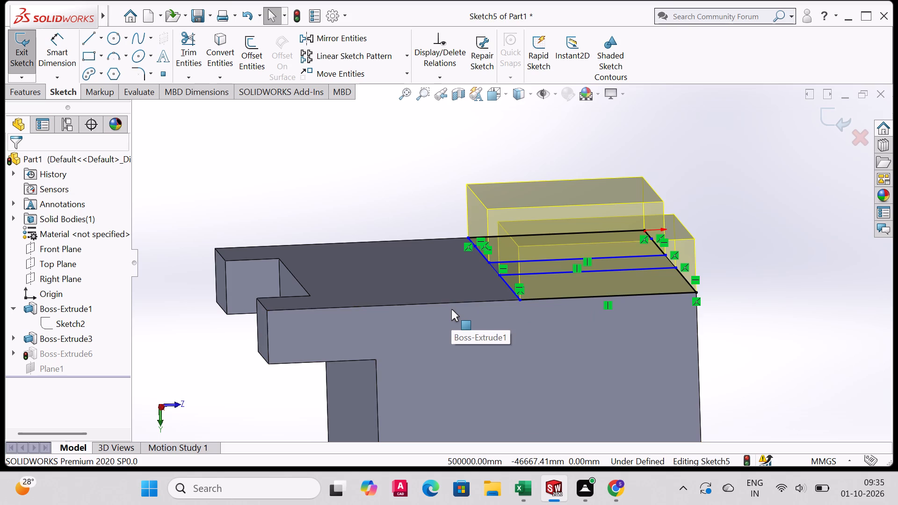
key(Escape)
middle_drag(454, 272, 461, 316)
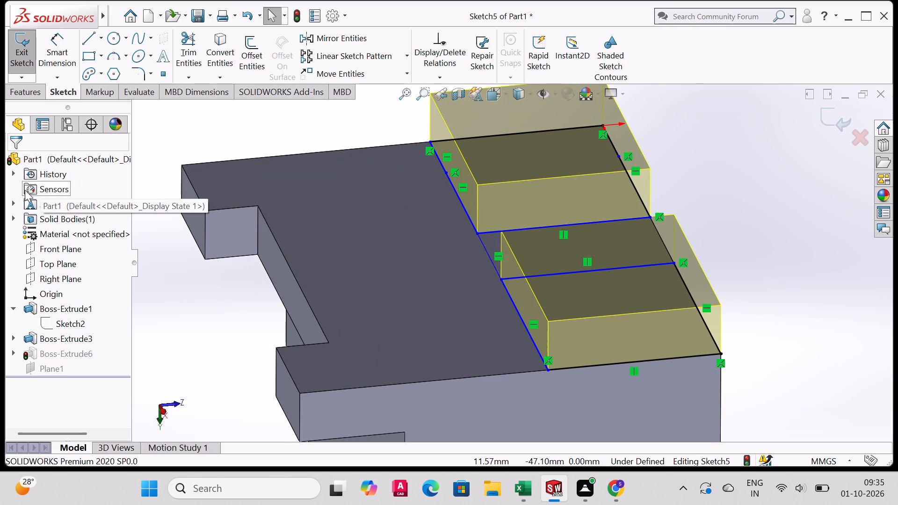
Exit the sketch of the two leg rectangles and return to the full part with both legs extruded.
triple_click(72, 354)
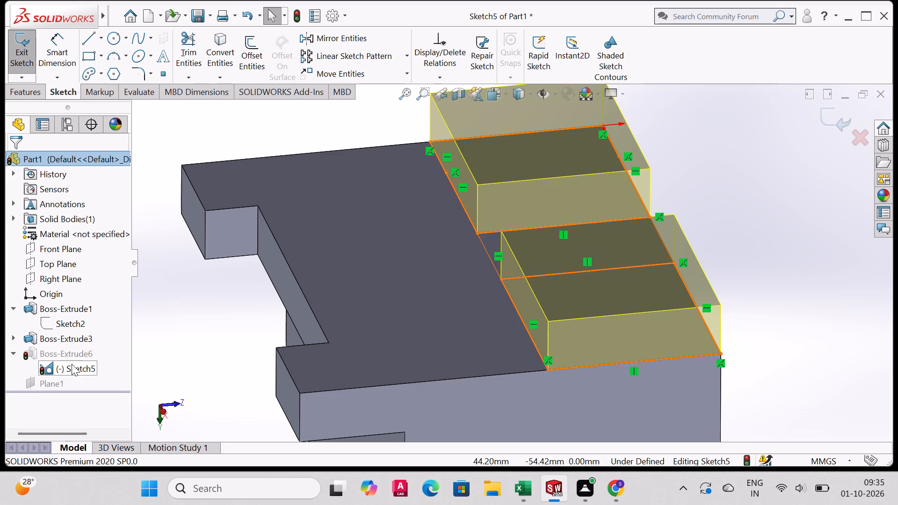
click(72, 364)
click(55, 350)
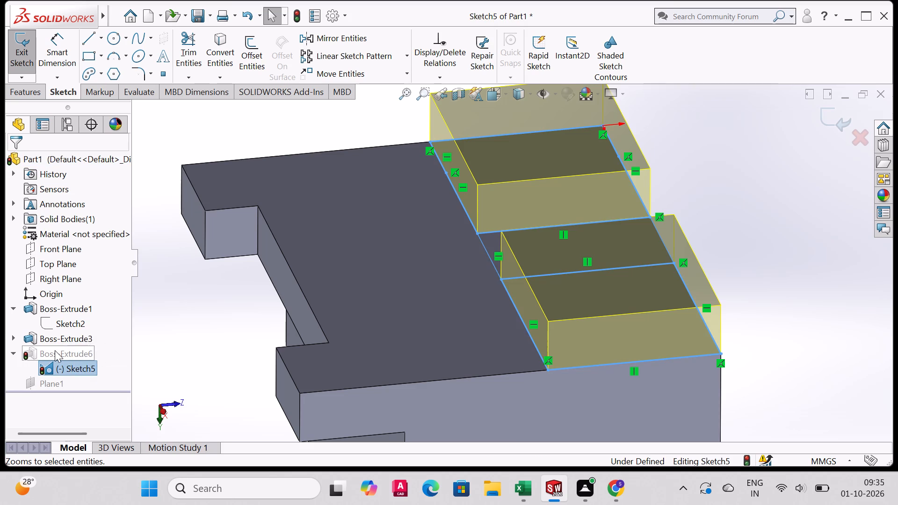
right_click(55, 350)
click(138, 313)
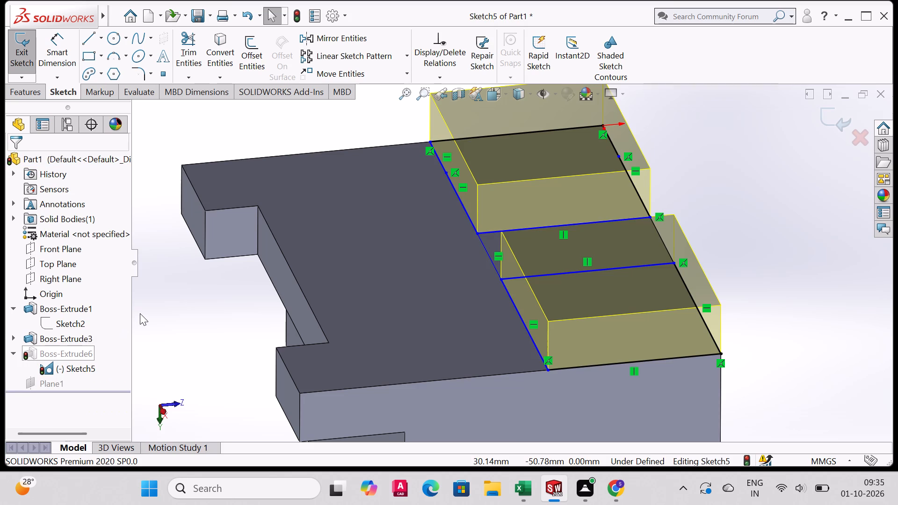
key(Escape)
key(Escape)
key(Escape)
key(Escape)
key(Escape)
key(Escape)
triple_click(66, 358)
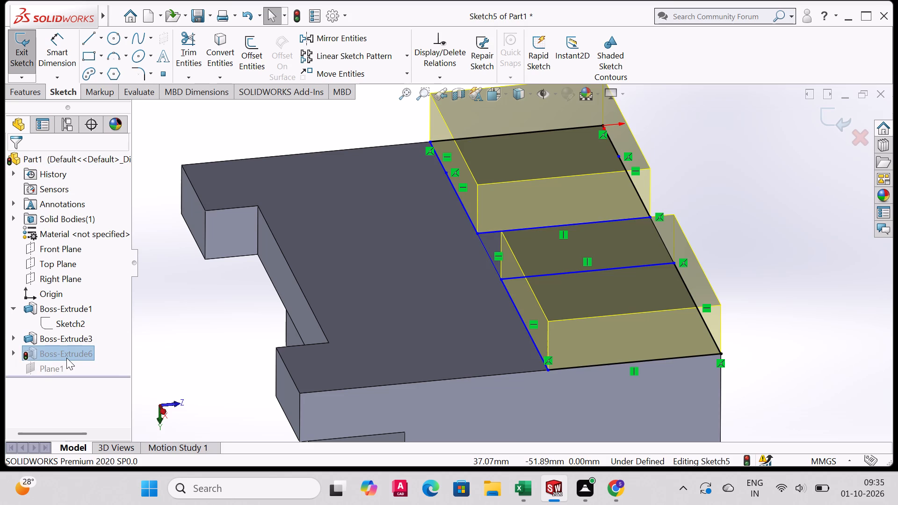
triple_click(66, 358)
key(Escape)
key(Escape)
double_click(171, 150)
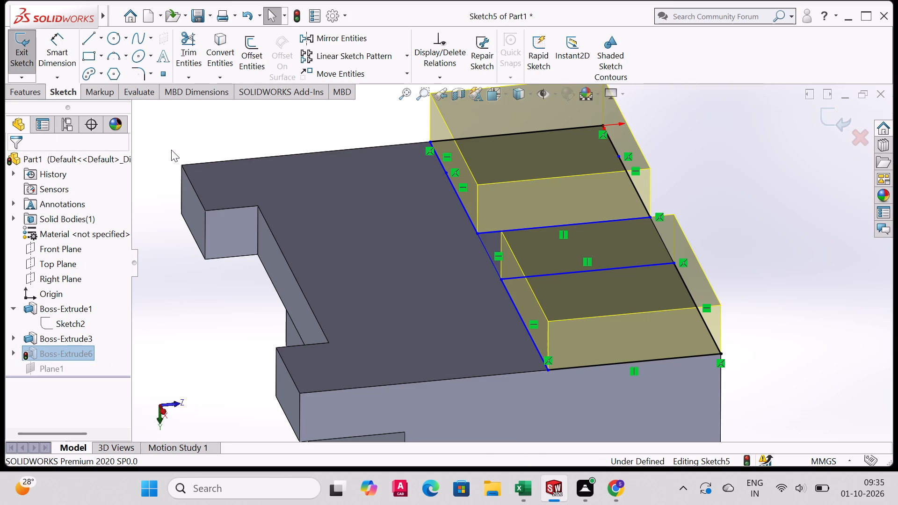
click(253, 144)
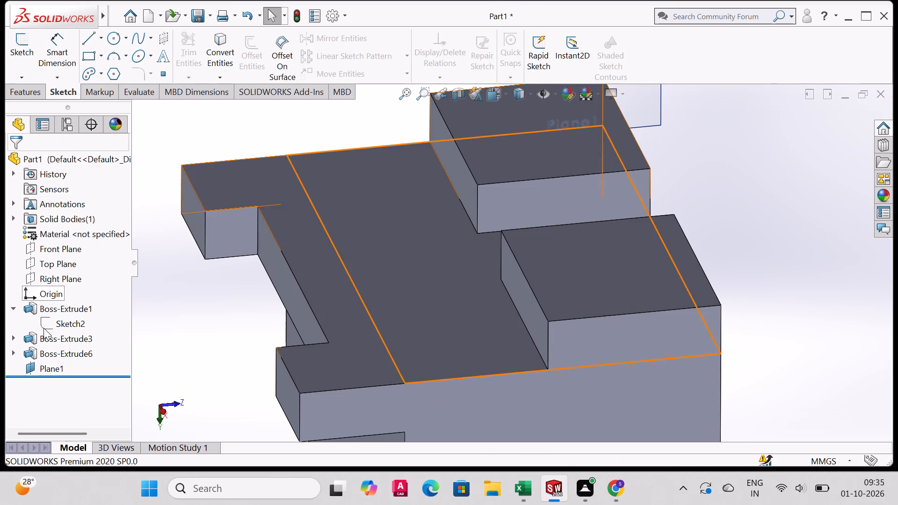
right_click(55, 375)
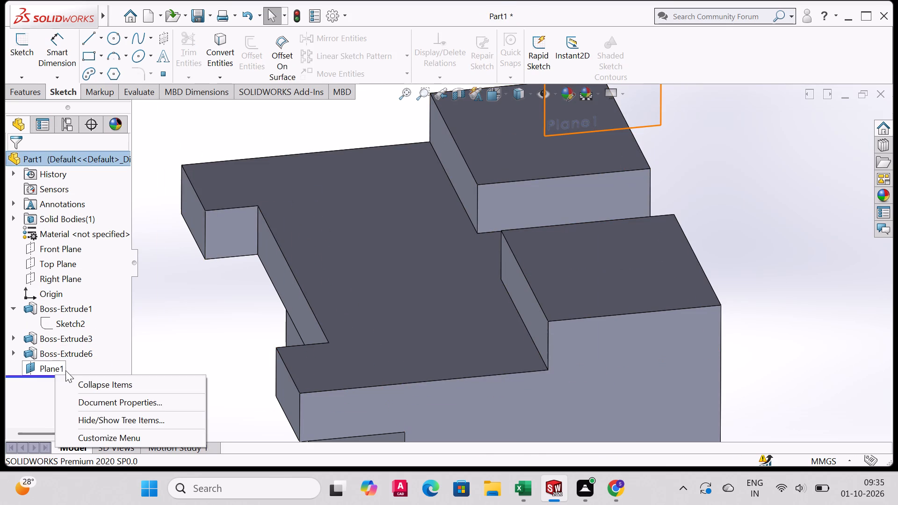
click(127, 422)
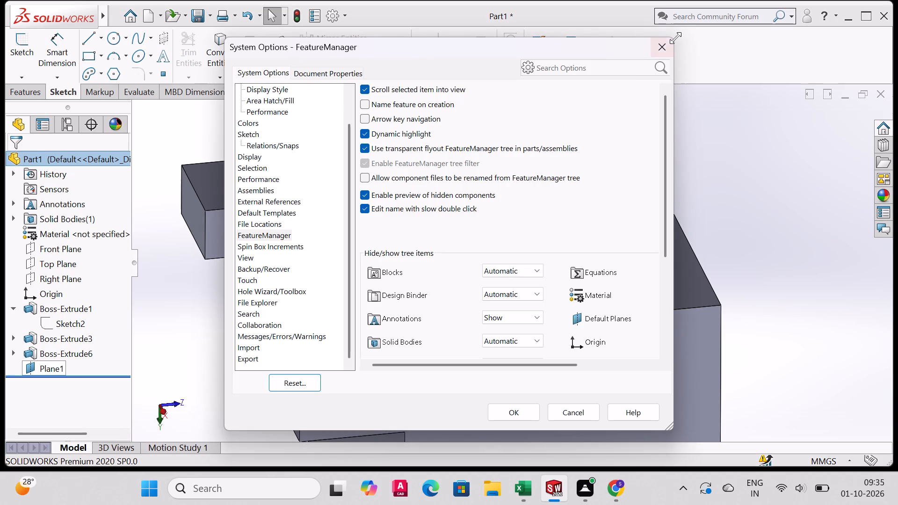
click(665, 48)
Delete the reference plane Plane1 from the part.
right_click(46, 369)
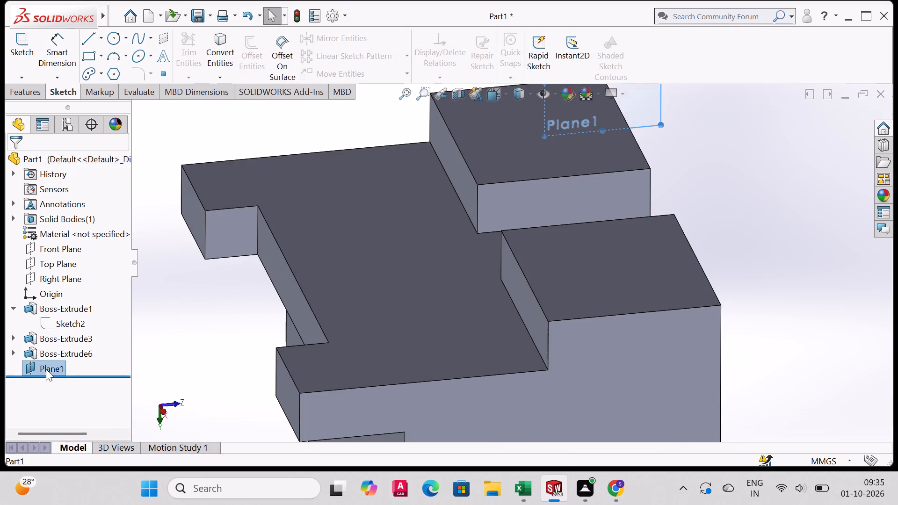
click(64, 326)
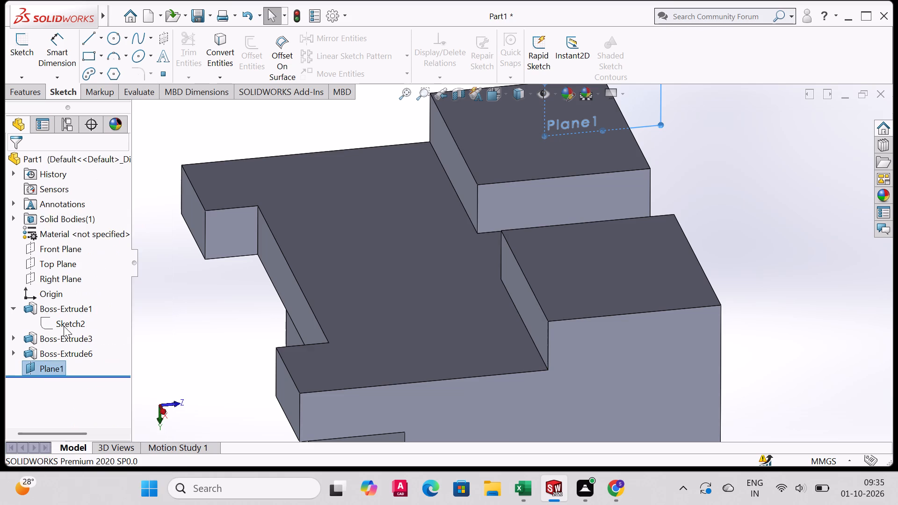
click(544, 169)
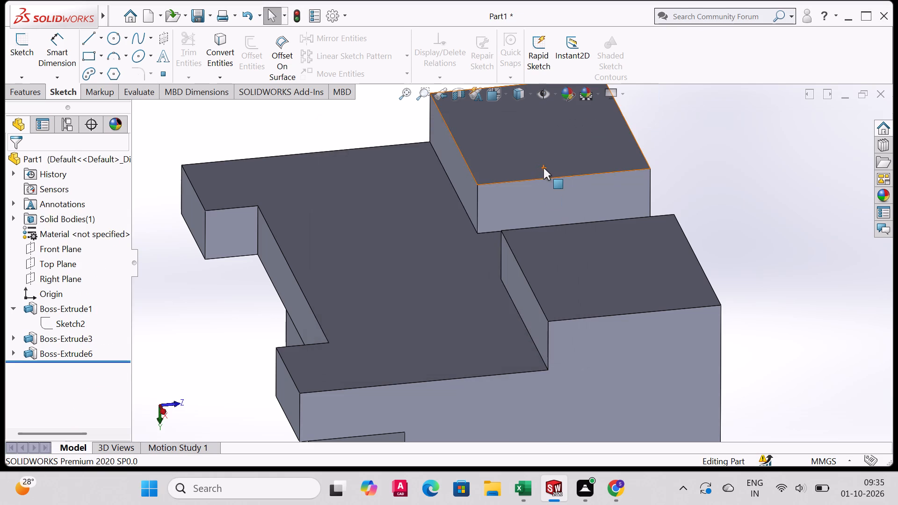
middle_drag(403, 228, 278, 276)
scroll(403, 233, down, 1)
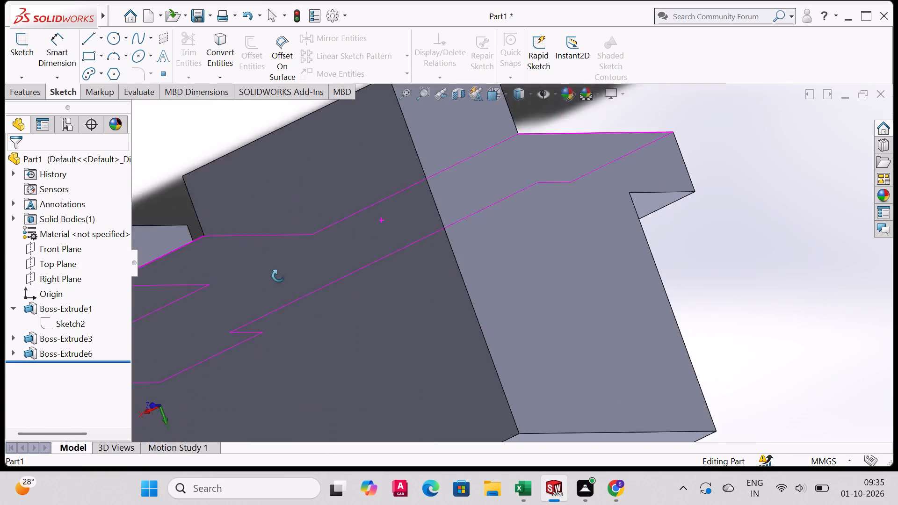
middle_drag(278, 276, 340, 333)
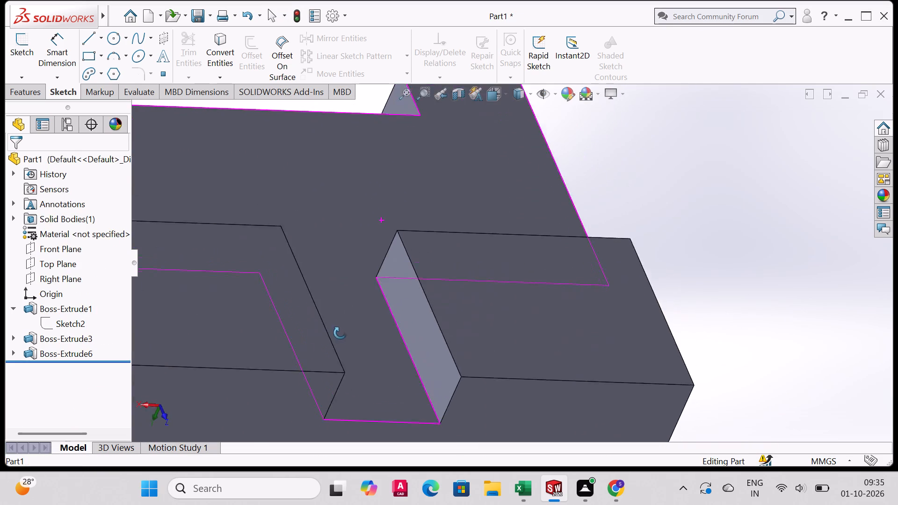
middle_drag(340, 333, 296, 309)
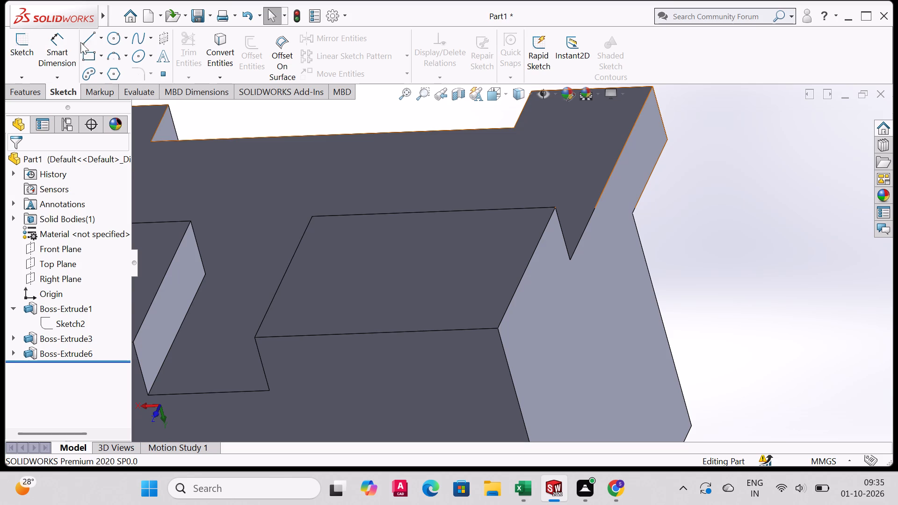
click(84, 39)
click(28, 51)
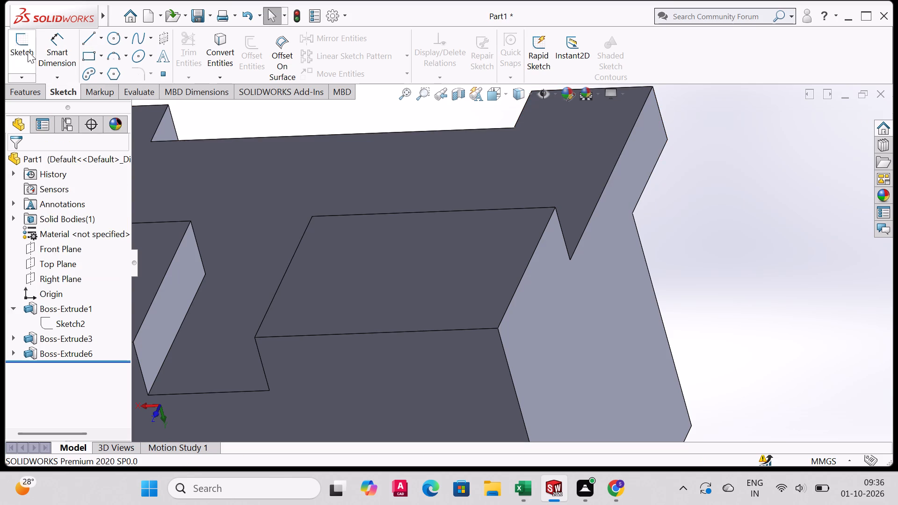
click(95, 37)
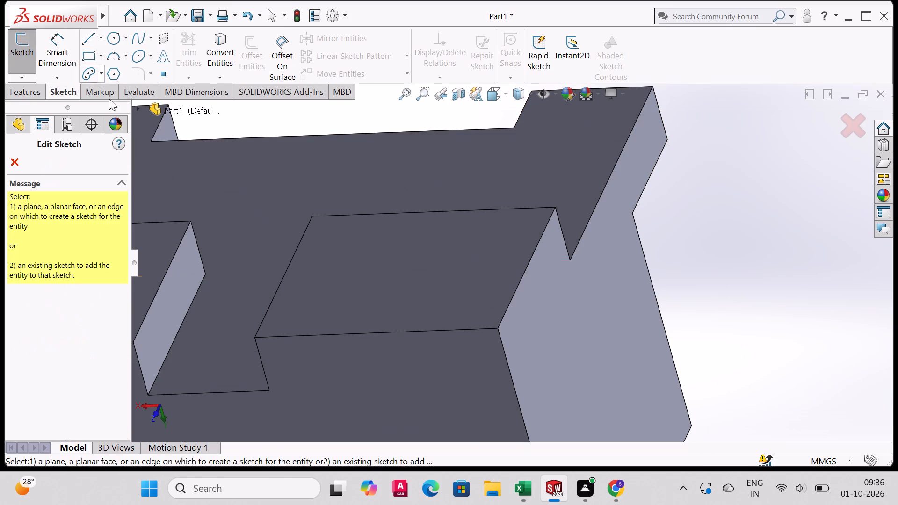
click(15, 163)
Sketch a closed four-line strip about 5 by 16.4 mm along the outer end edge of the origin-side leg's underside face.
click(85, 40)
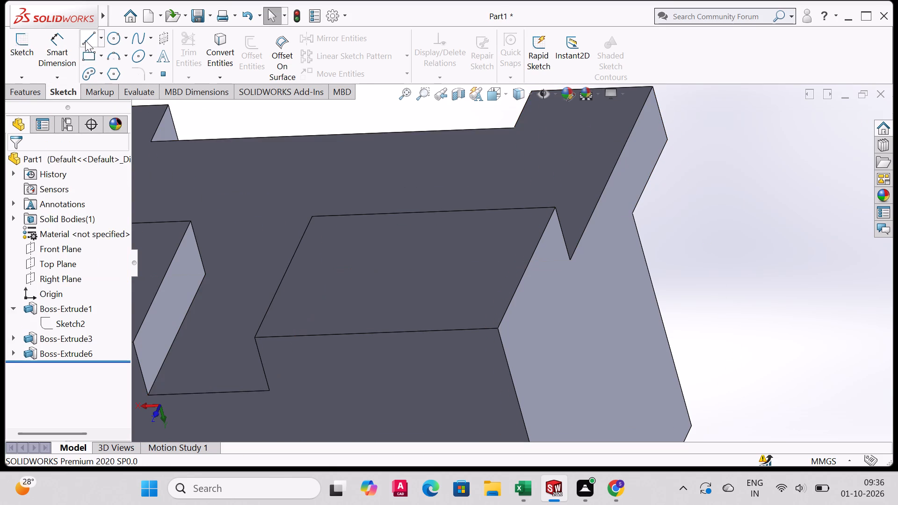
middle_drag(368, 233, 375, 263)
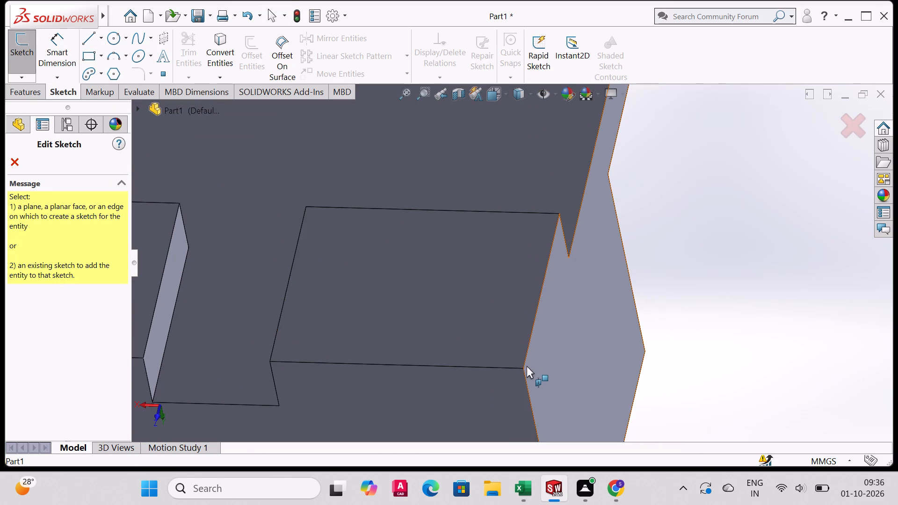
scroll(528, 362, up, 2)
scroll(528, 360, down, 2)
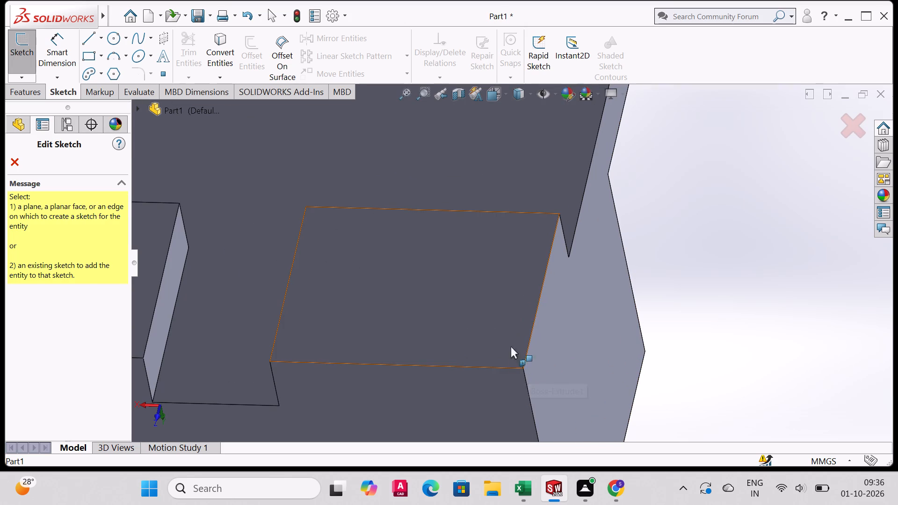
click(522, 367)
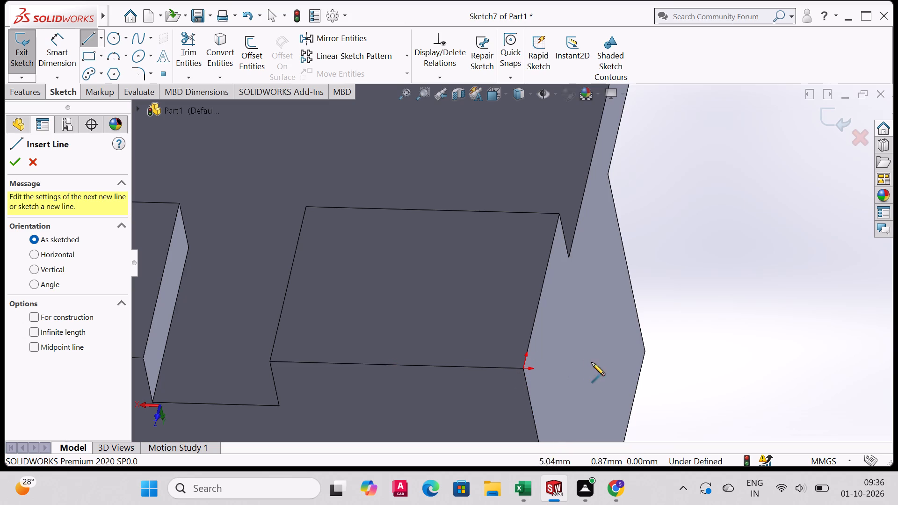
click(523, 368)
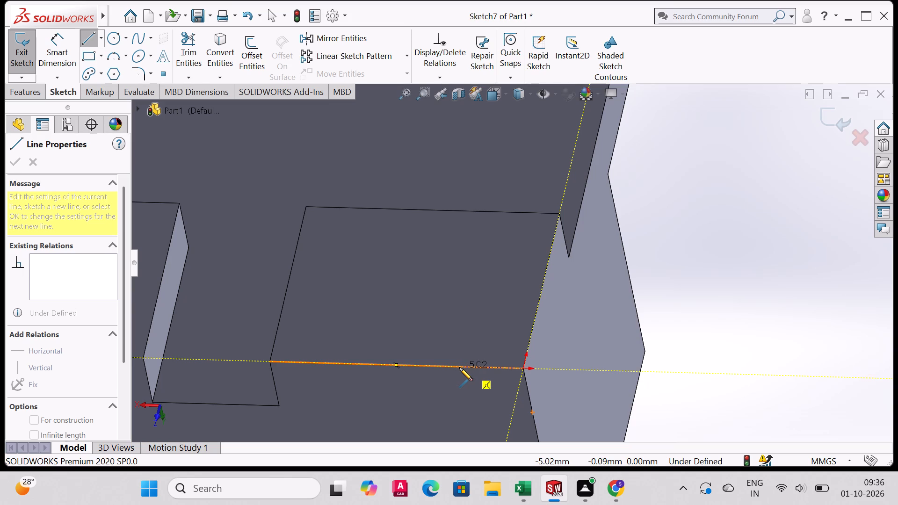
click(459, 368)
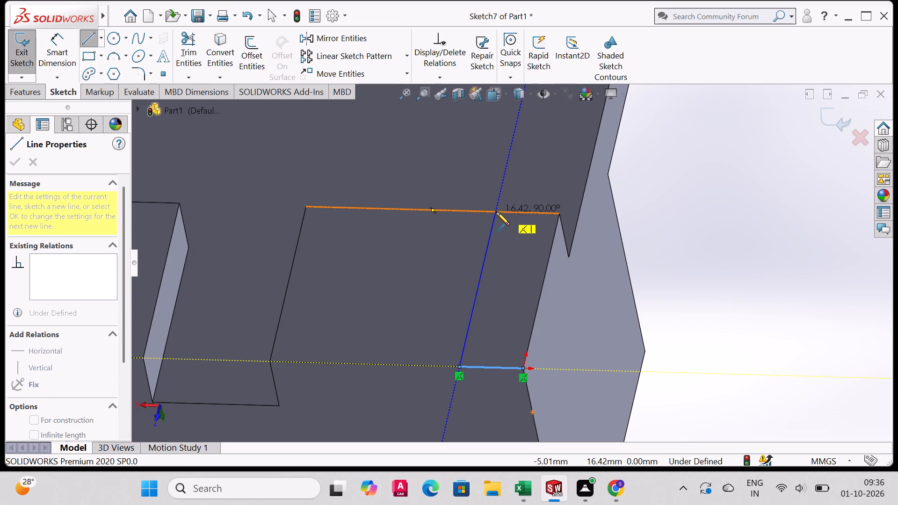
click(496, 212)
click(558, 214)
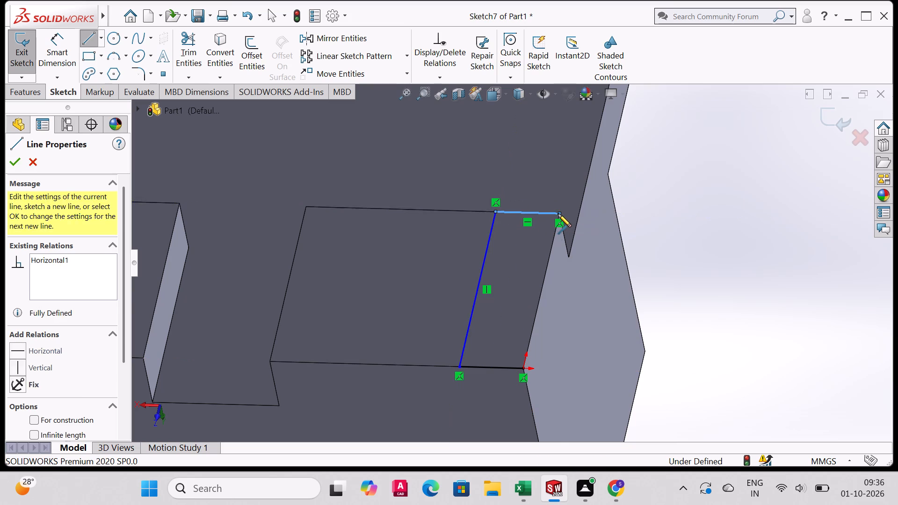
click(524, 369)
right_click(524, 368)
click(568, 378)
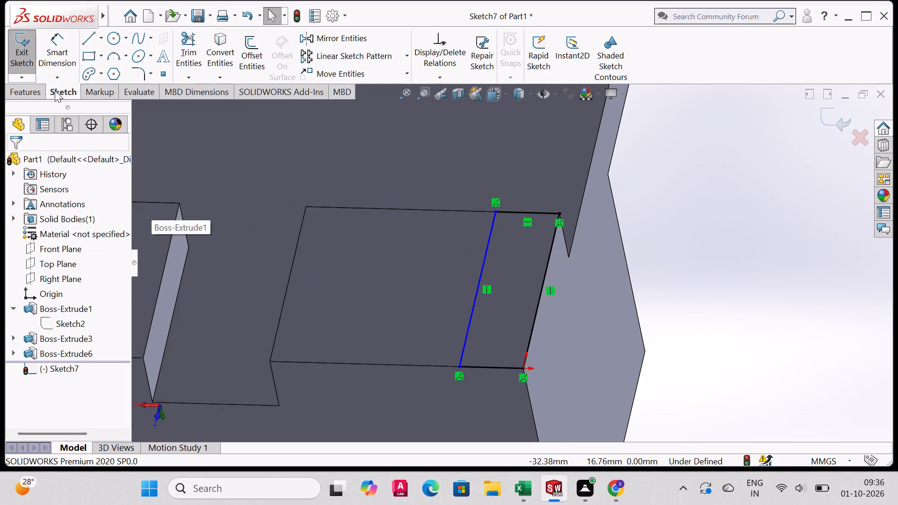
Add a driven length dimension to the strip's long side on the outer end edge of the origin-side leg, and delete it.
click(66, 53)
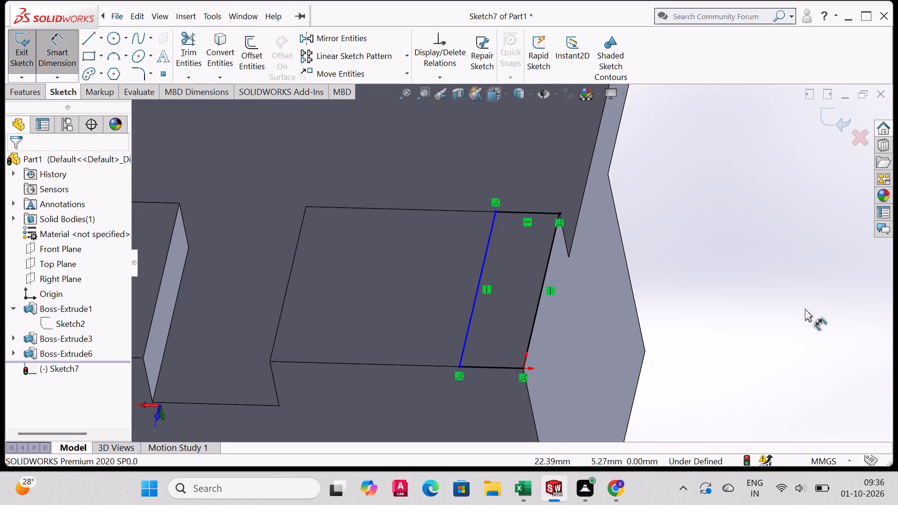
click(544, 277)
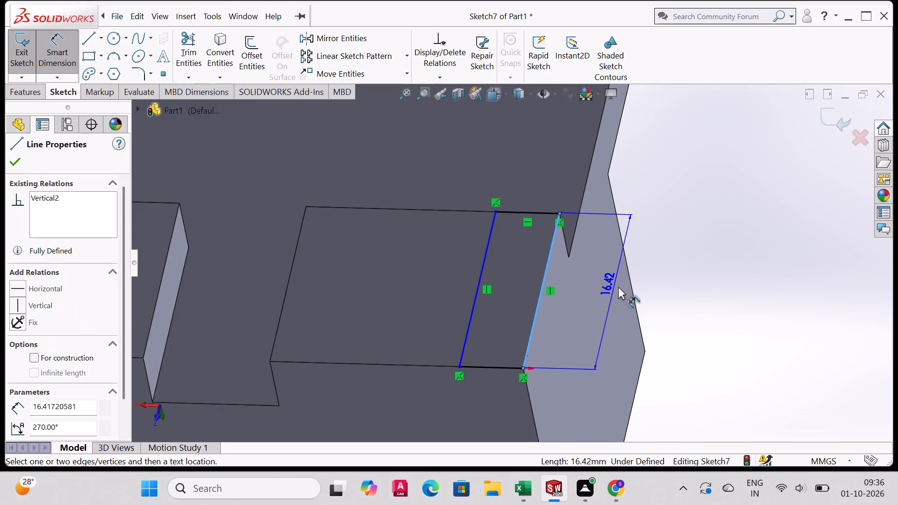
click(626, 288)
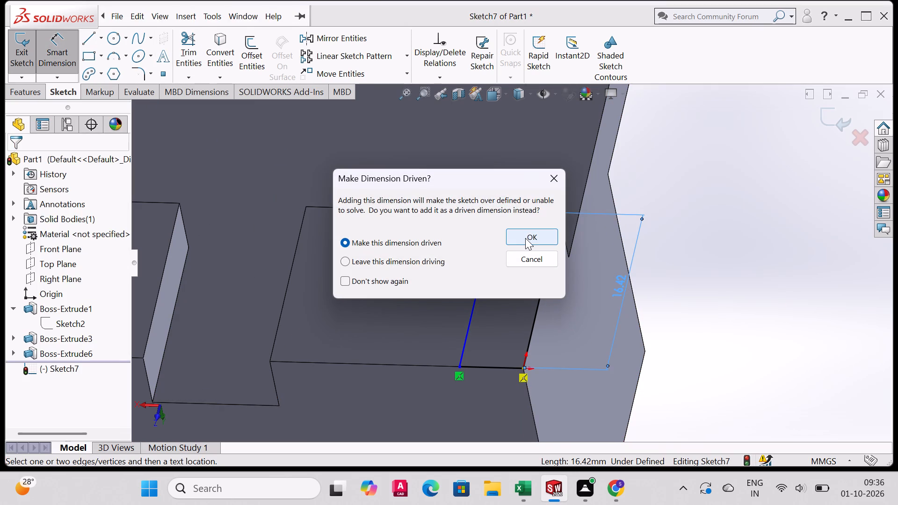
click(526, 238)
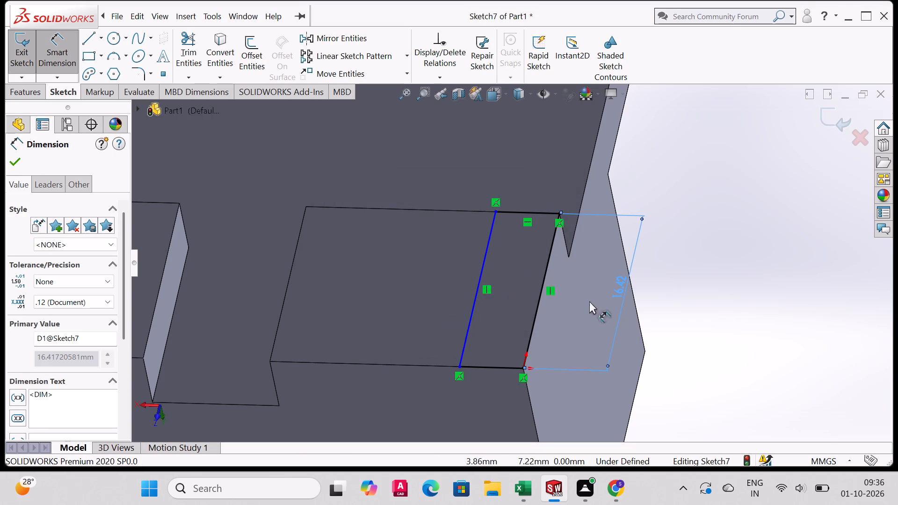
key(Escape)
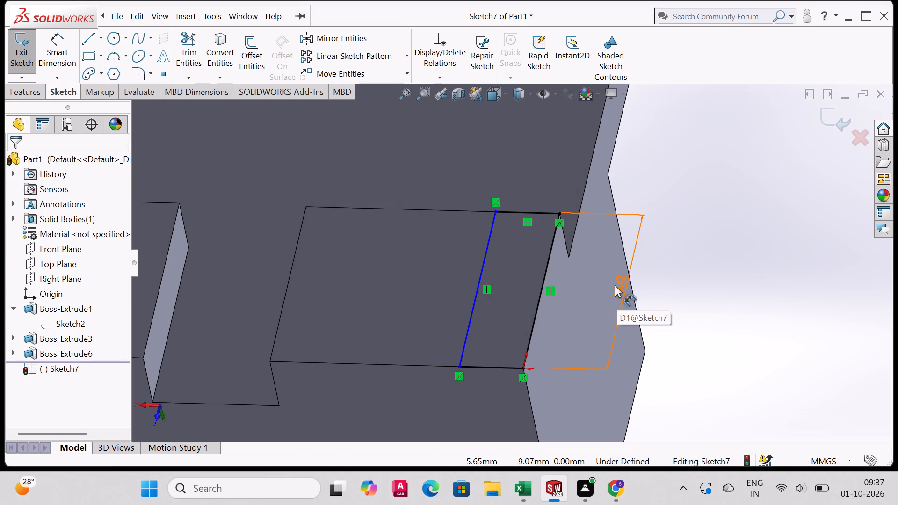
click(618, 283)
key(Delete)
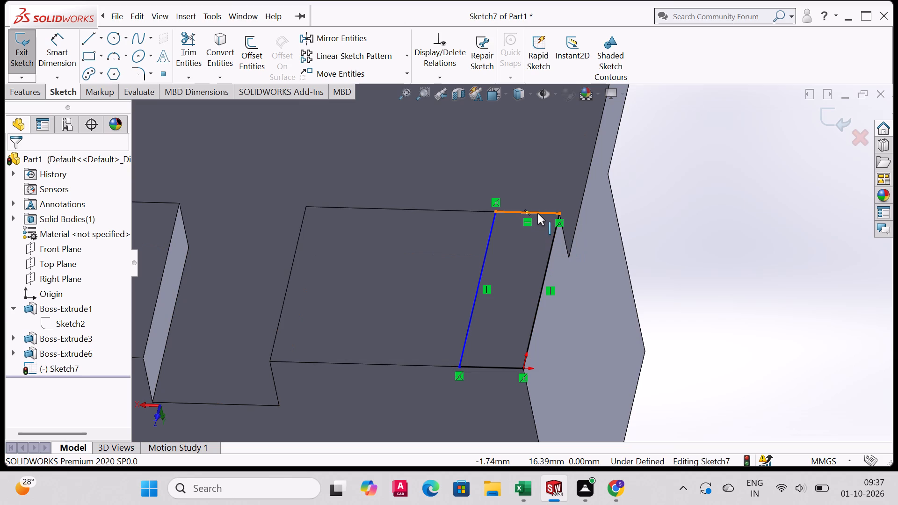
Dimension the width of the origin-side strip along its short side at the origin as 5 mm.
click(57, 34)
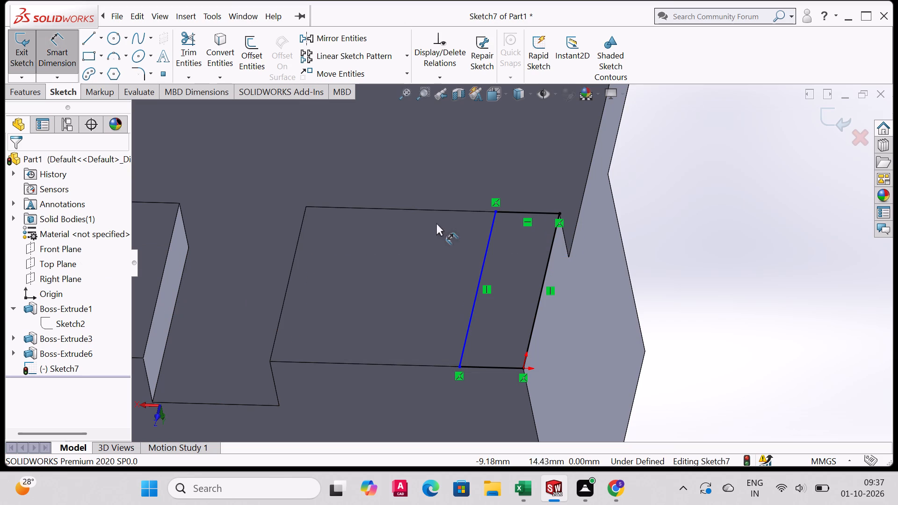
click(485, 362)
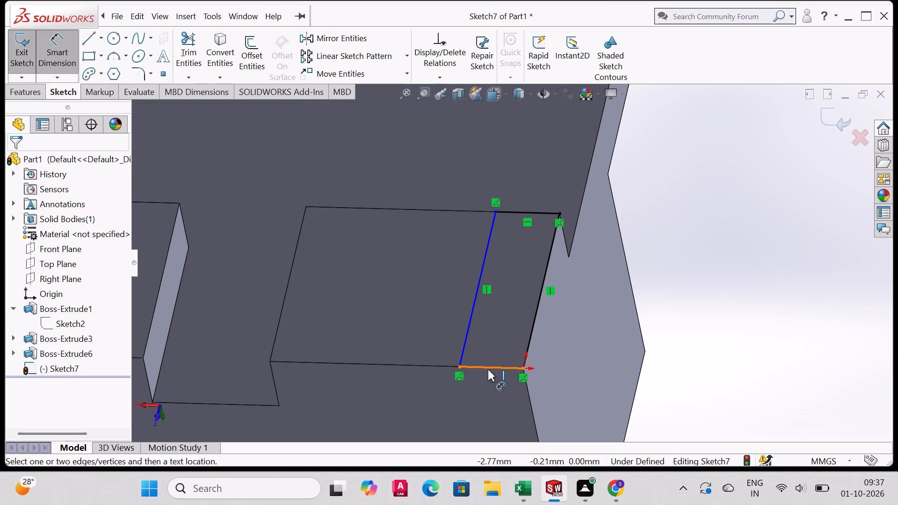
click(488, 369)
click(485, 396)
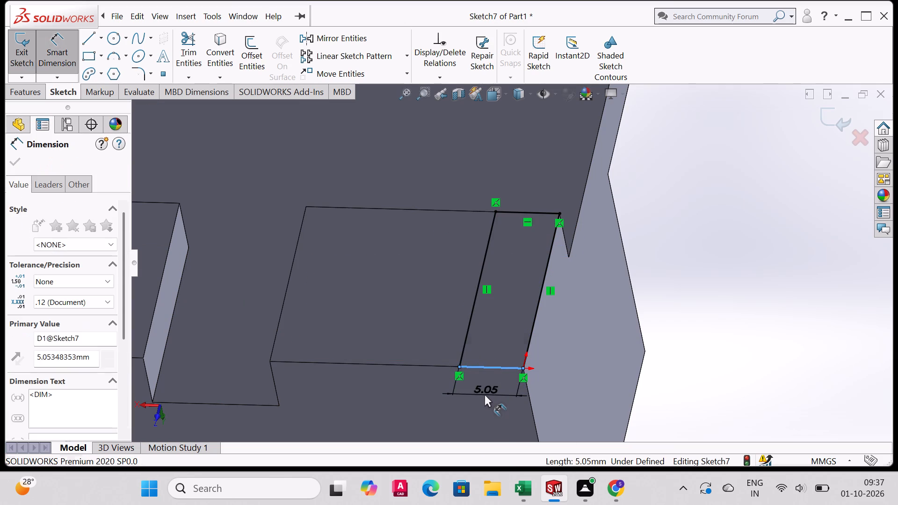
key(5)
key(Return)
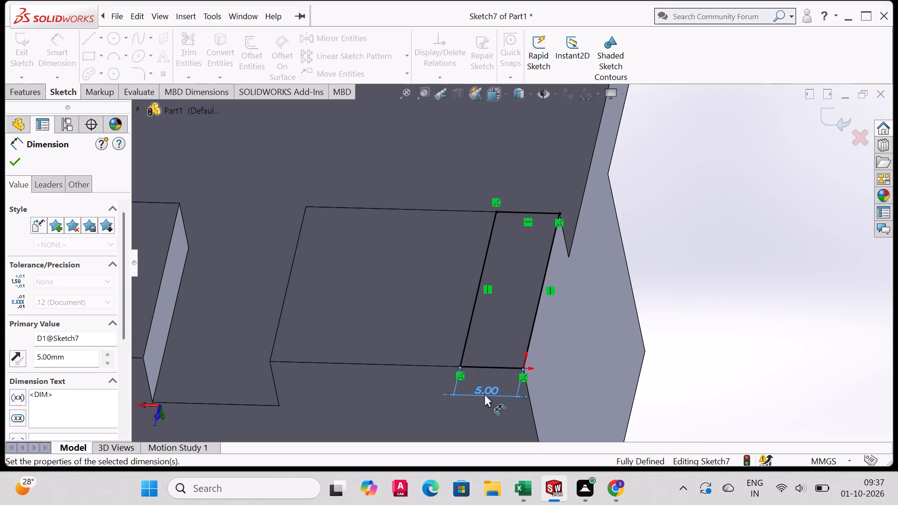
click(18, 168)
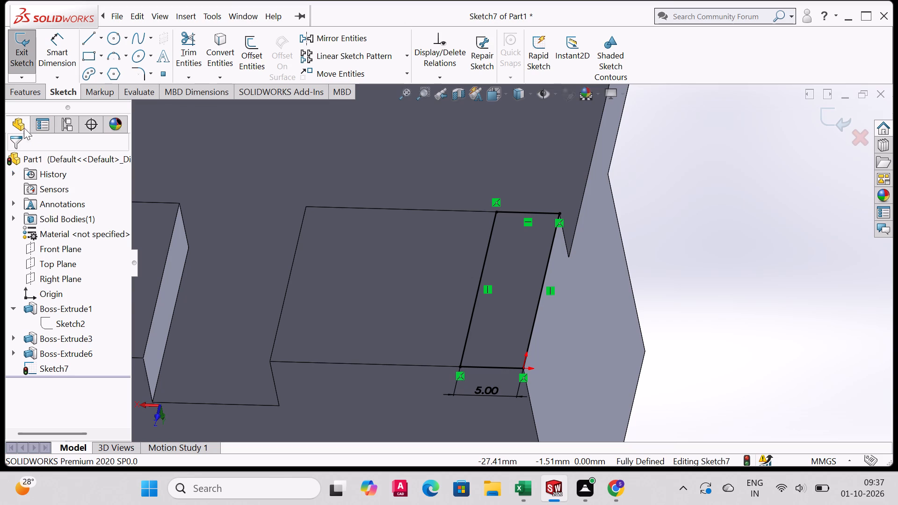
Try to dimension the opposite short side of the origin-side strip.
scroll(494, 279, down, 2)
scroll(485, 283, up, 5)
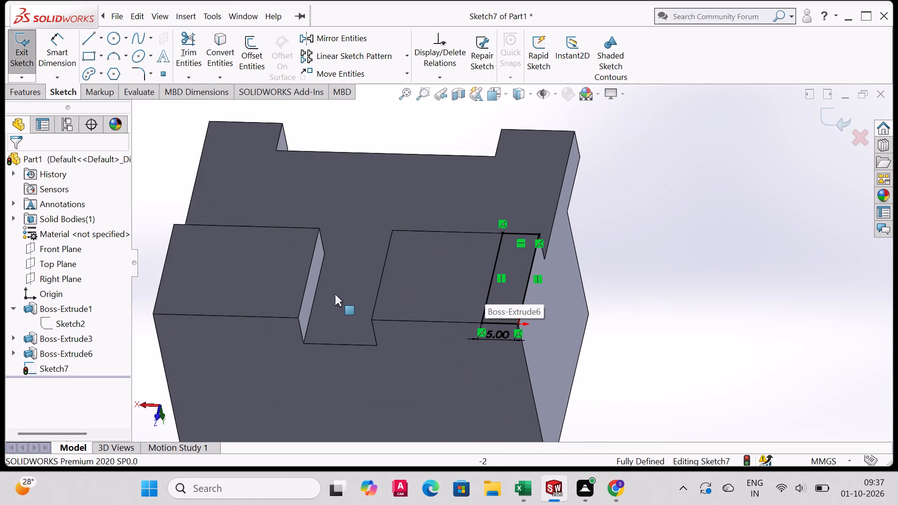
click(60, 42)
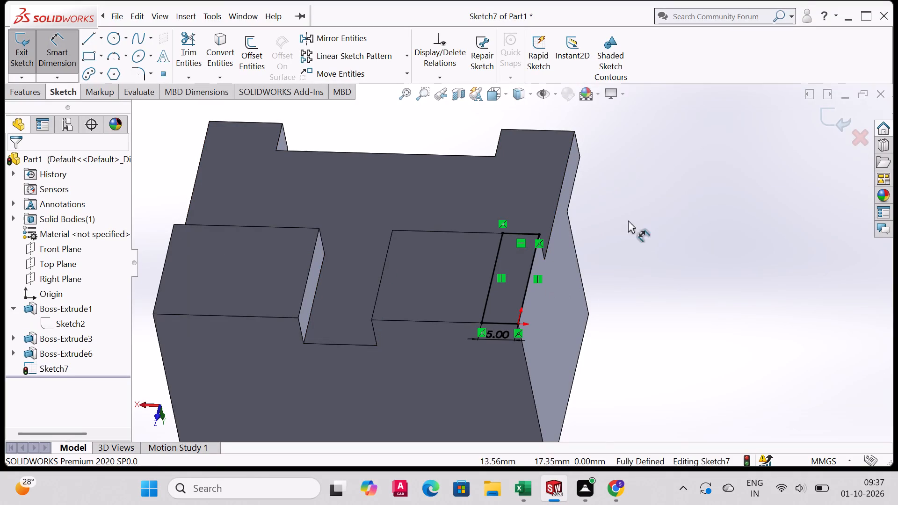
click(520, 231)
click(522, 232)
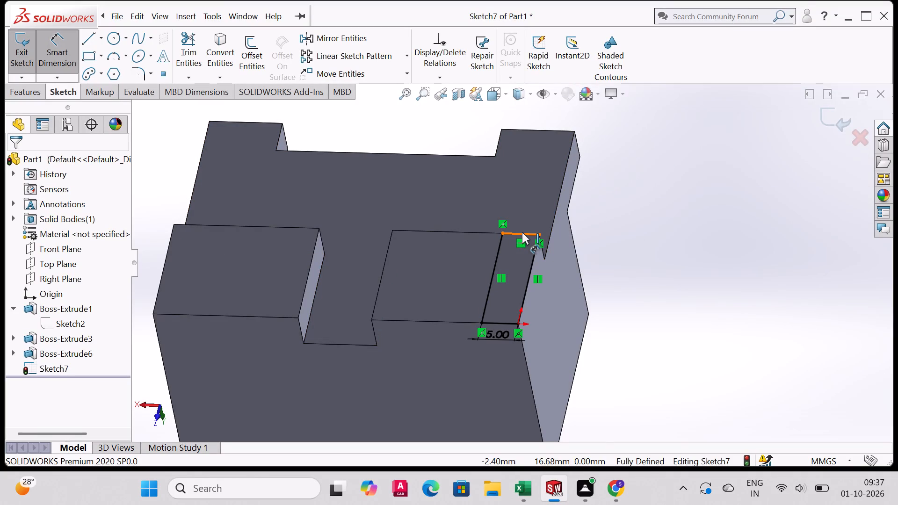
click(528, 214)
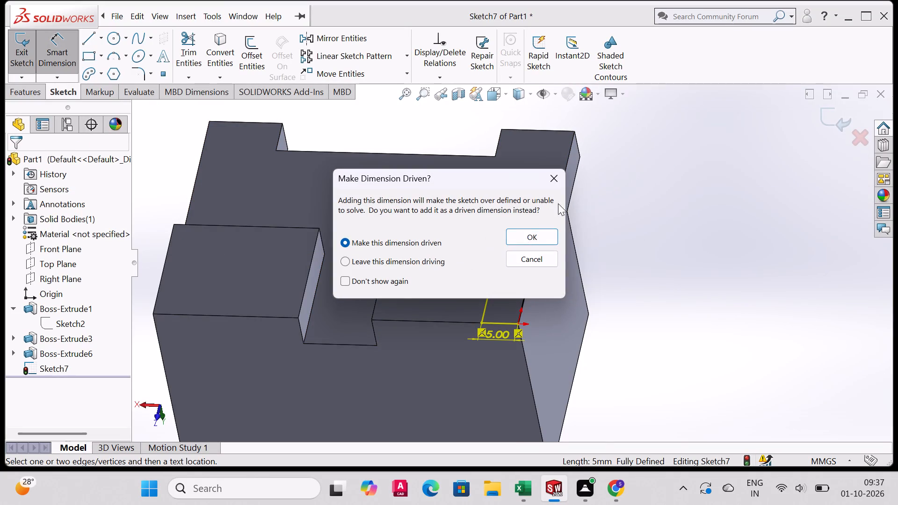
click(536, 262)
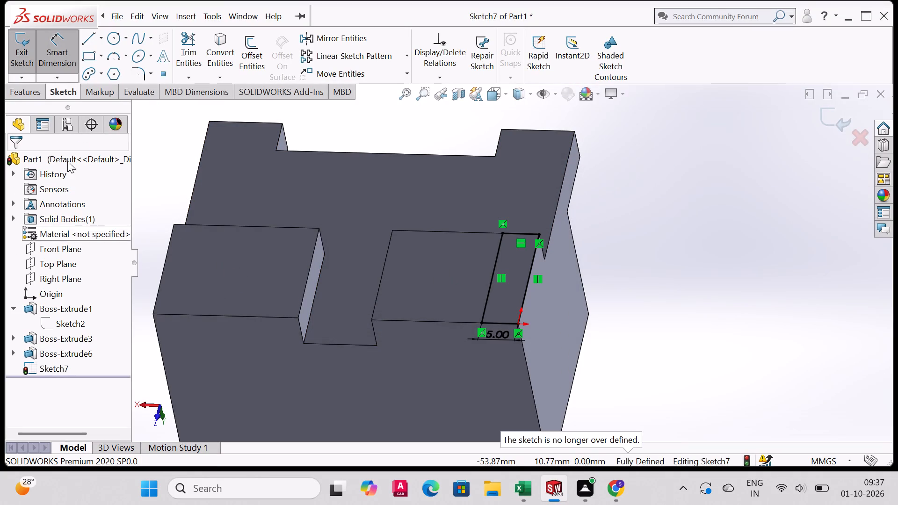
Sketch a second closed four-line strip about 5 by 16.4 mm along the outer end edge of the other leg's underside face.
click(81, 39)
middle_drag(439, 327, 463, 354)
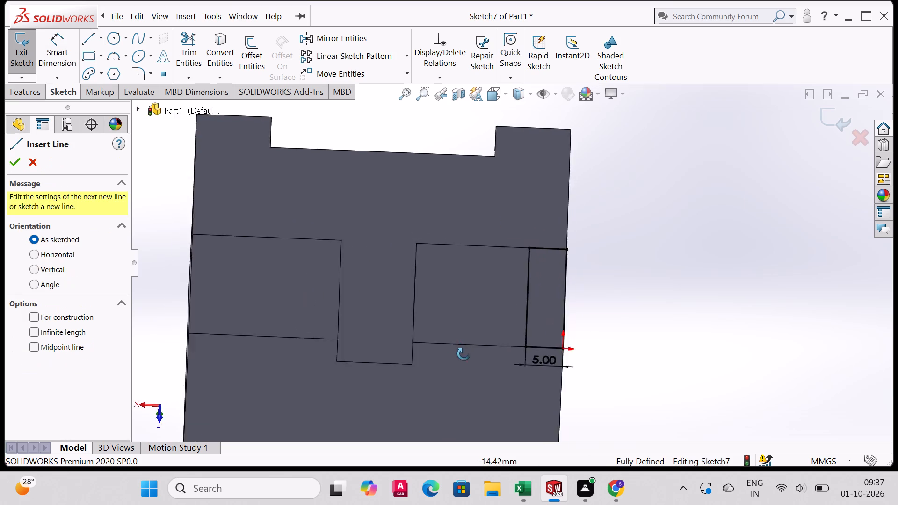
middle_drag(463, 354, 507, 341)
scroll(468, 356, down, 1)
middle_drag(445, 275, 397, 342)
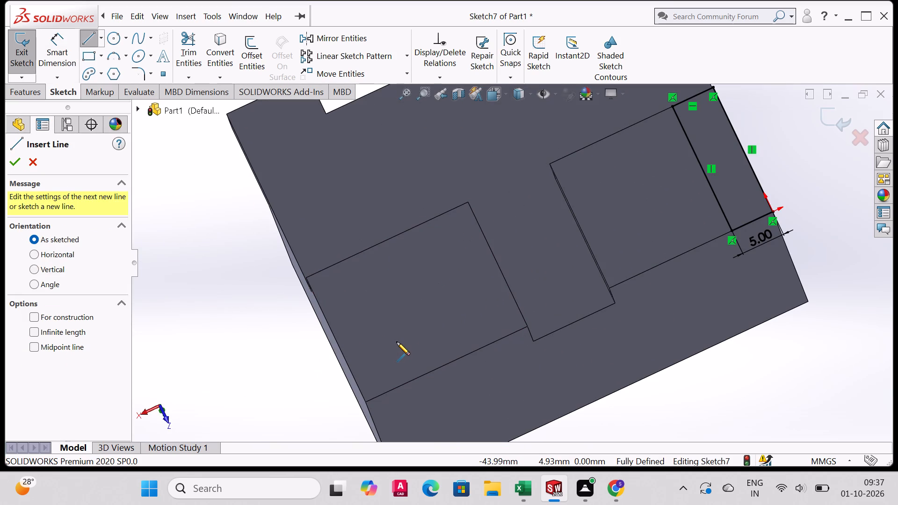
click(367, 402)
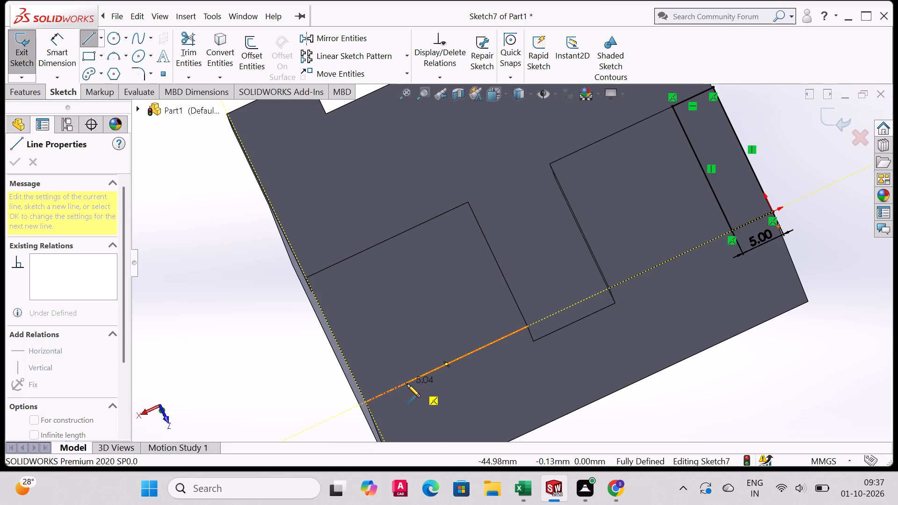
click(407, 384)
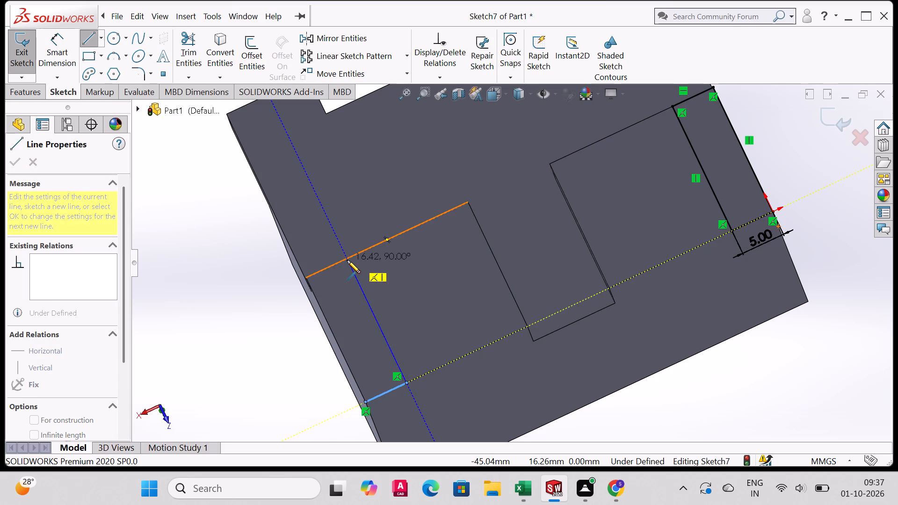
click(347, 260)
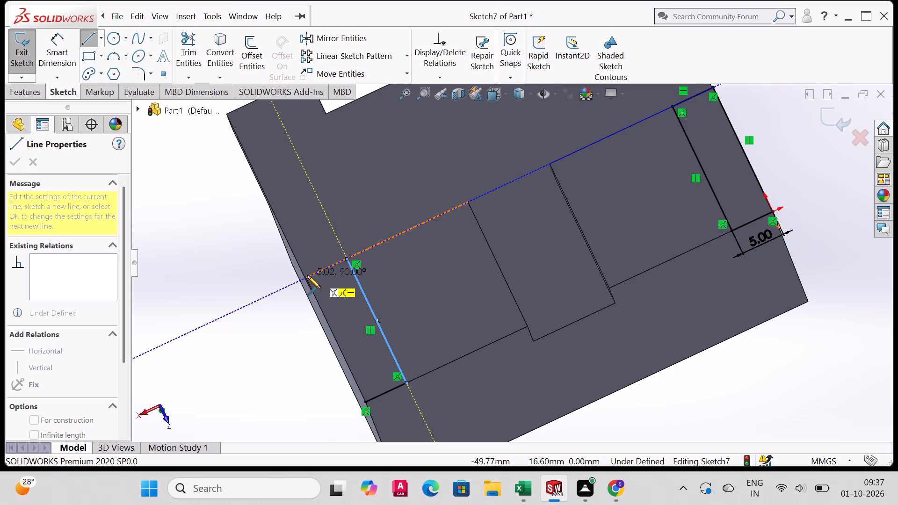
click(307, 275)
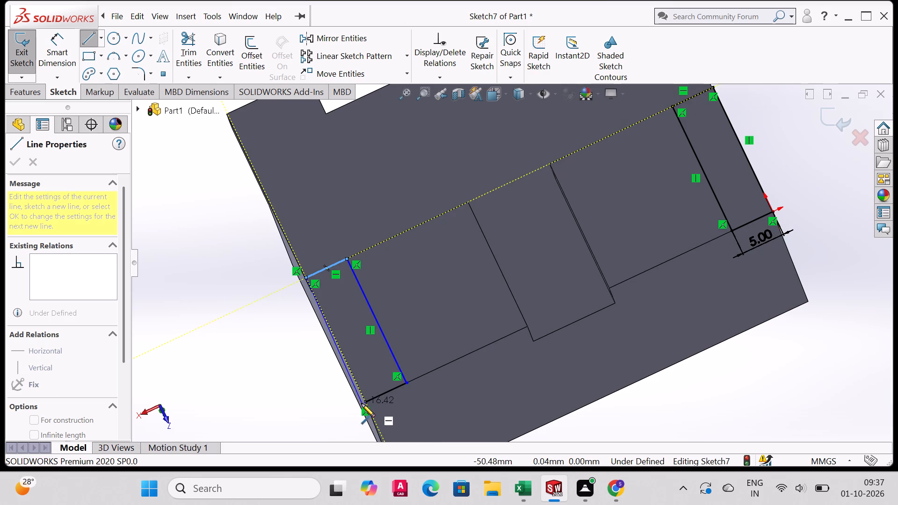
click(366, 402)
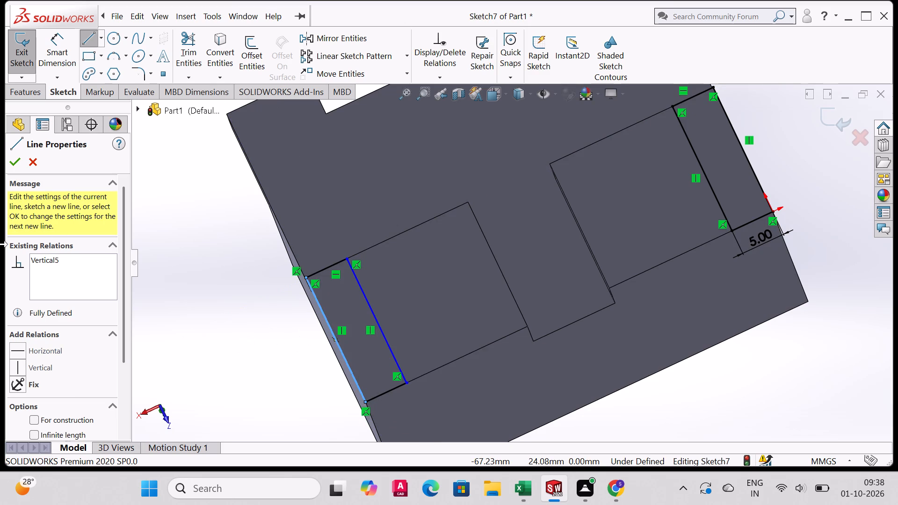
click(10, 164)
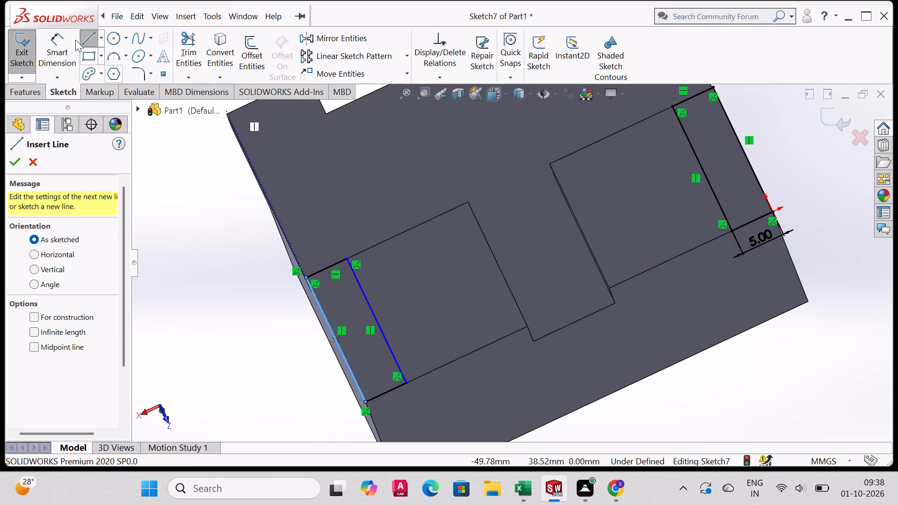
Dimension the second strip's width along its short side in line with the origin as 5 mm.
click(65, 36)
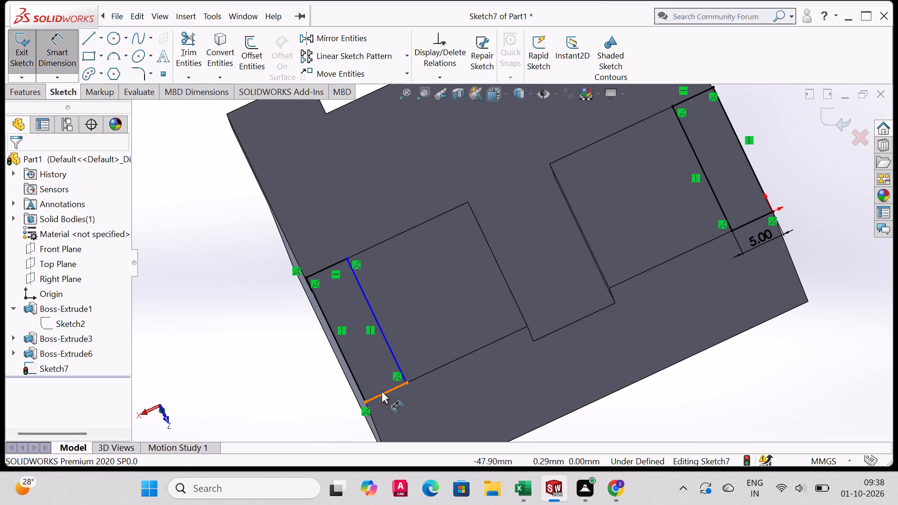
click(382, 392)
click(395, 411)
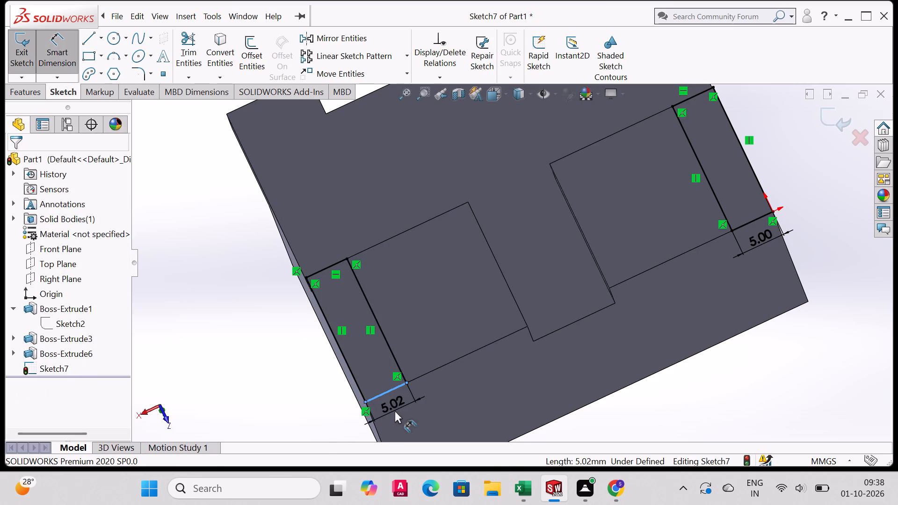
key(5)
key(Return)
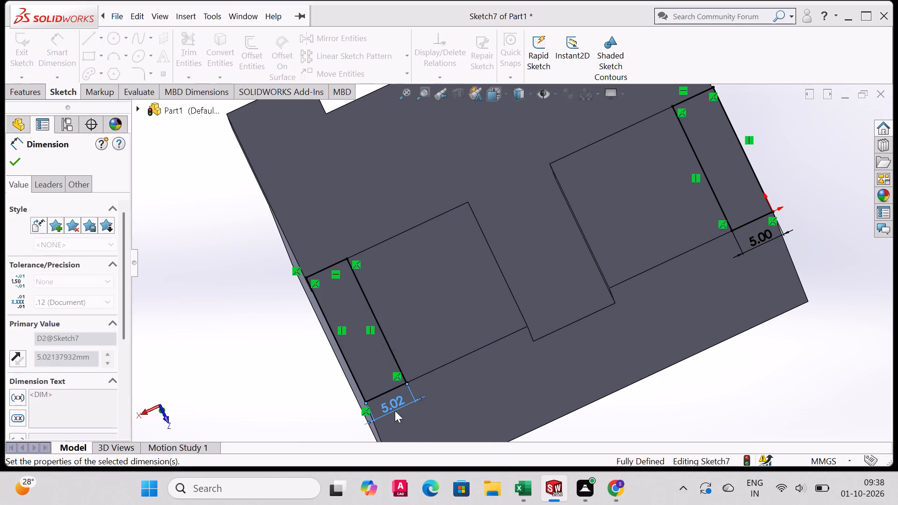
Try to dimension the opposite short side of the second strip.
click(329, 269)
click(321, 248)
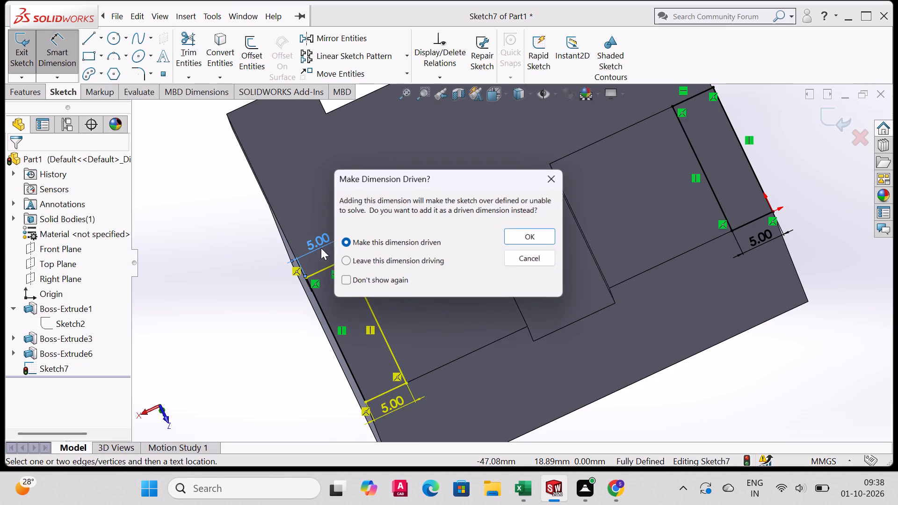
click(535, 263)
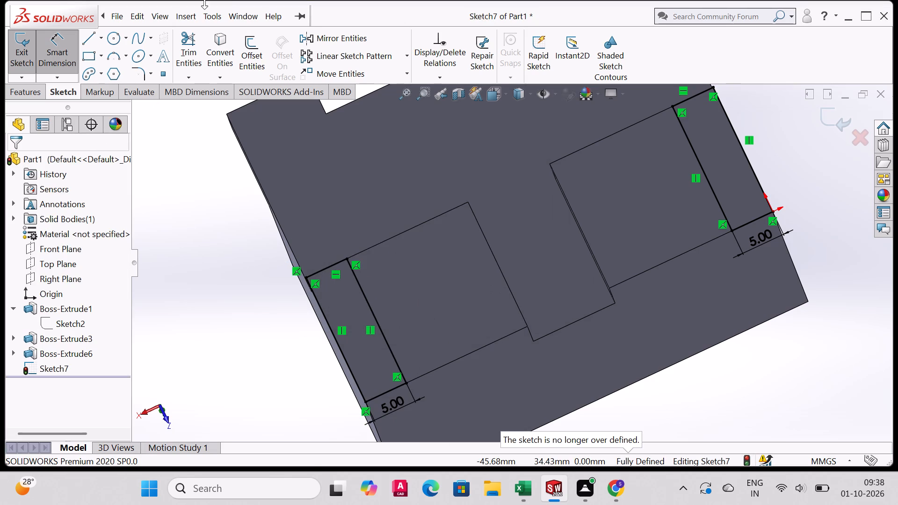
Extrude both strips as a blind boss 15 mm outward from the leg undersides, merged with the body.
click(28, 96)
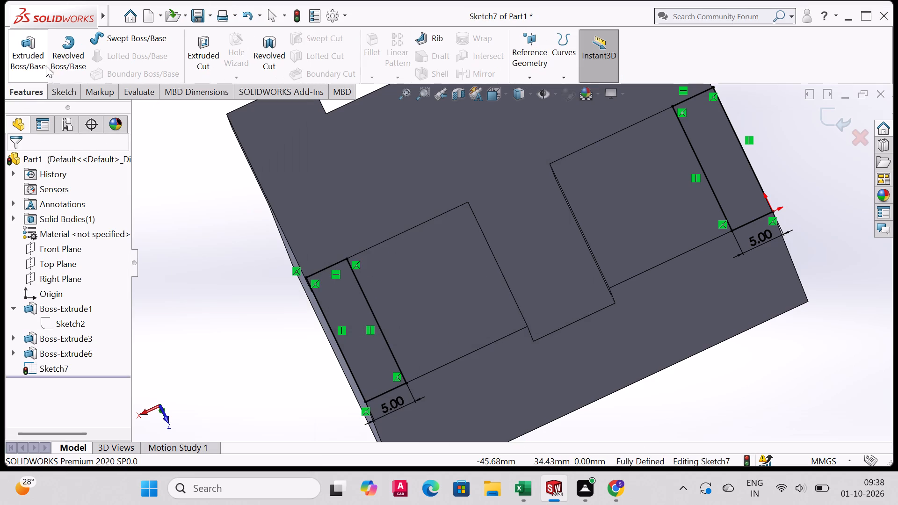
click(33, 59)
middle_click(628, 305)
middle_drag(652, 329, 646, 308)
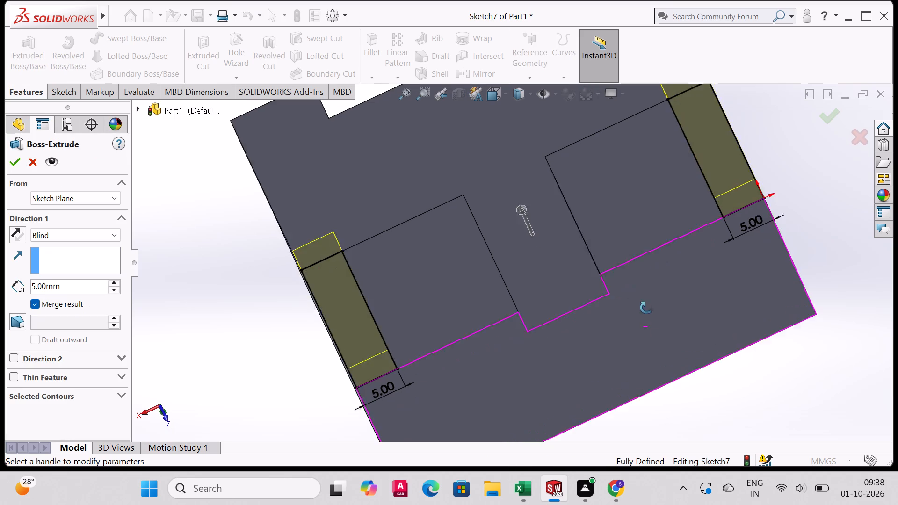
middle_drag(646, 308, 667, 259)
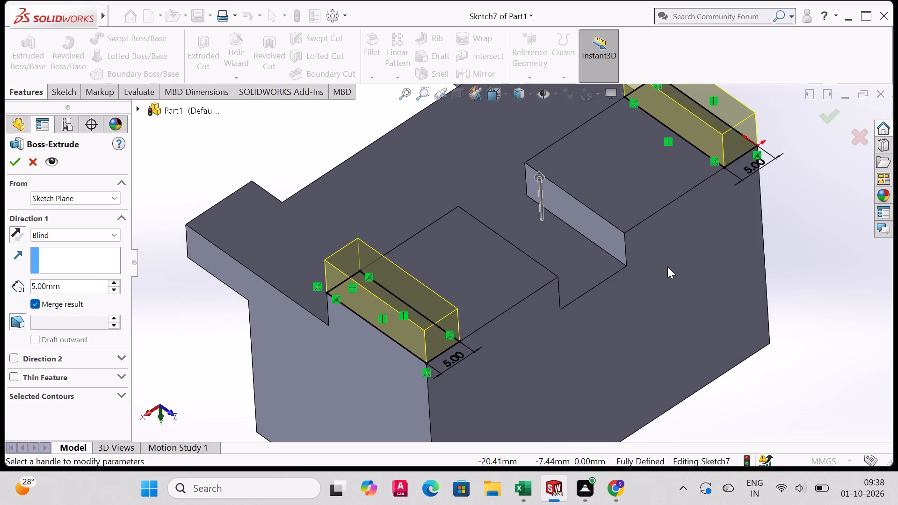
click(74, 282)
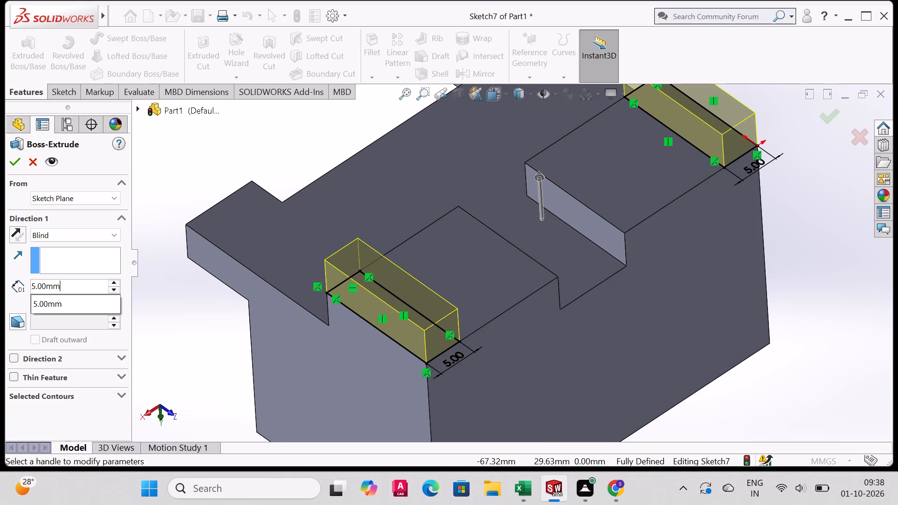
drag(80, 286, 31, 296)
text(15)
key(Return)
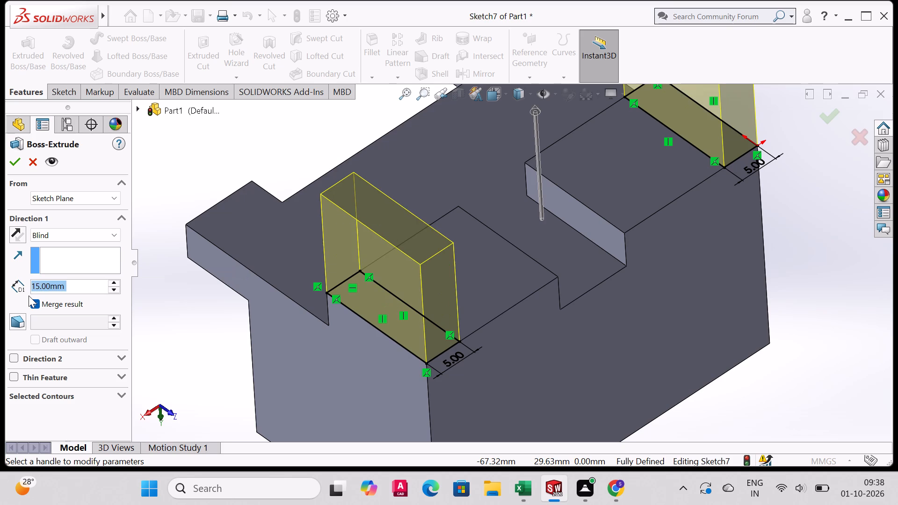
click(7, 163)
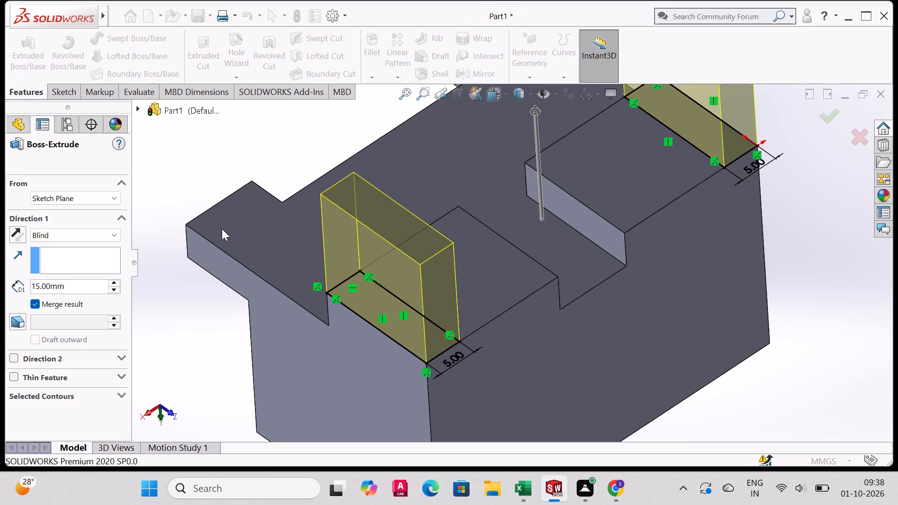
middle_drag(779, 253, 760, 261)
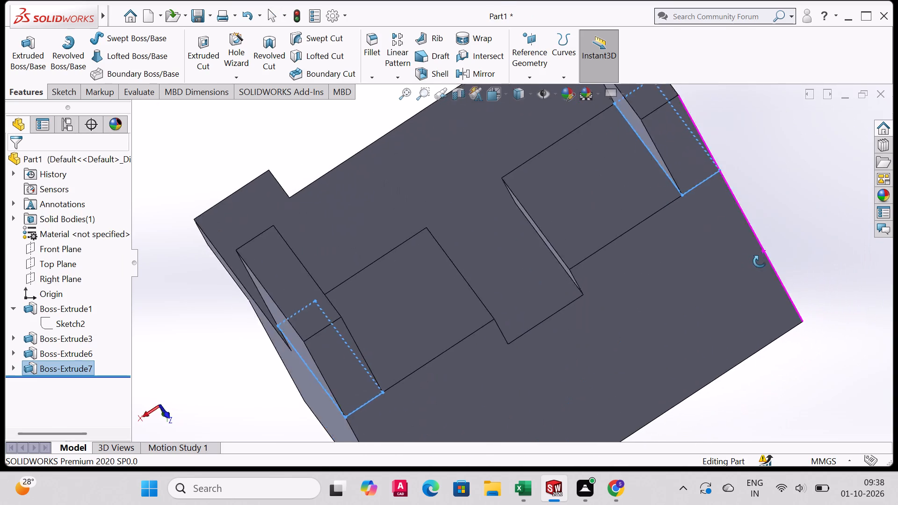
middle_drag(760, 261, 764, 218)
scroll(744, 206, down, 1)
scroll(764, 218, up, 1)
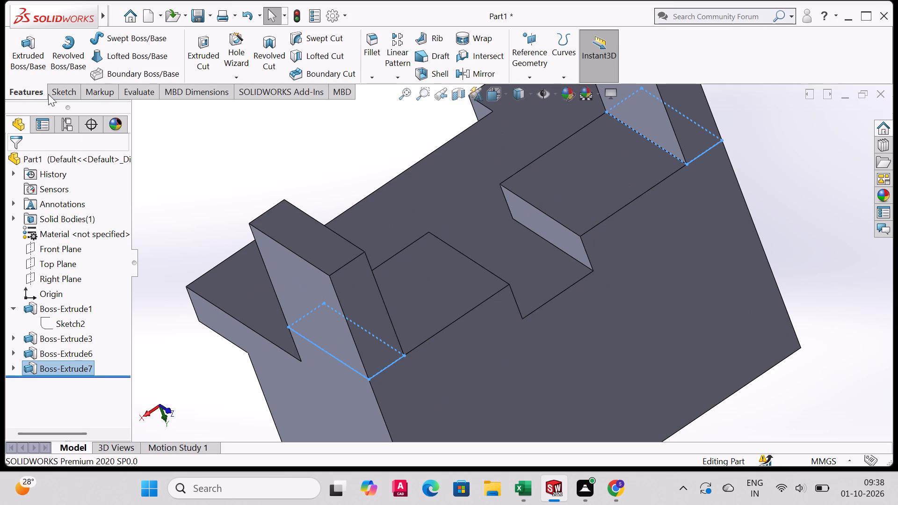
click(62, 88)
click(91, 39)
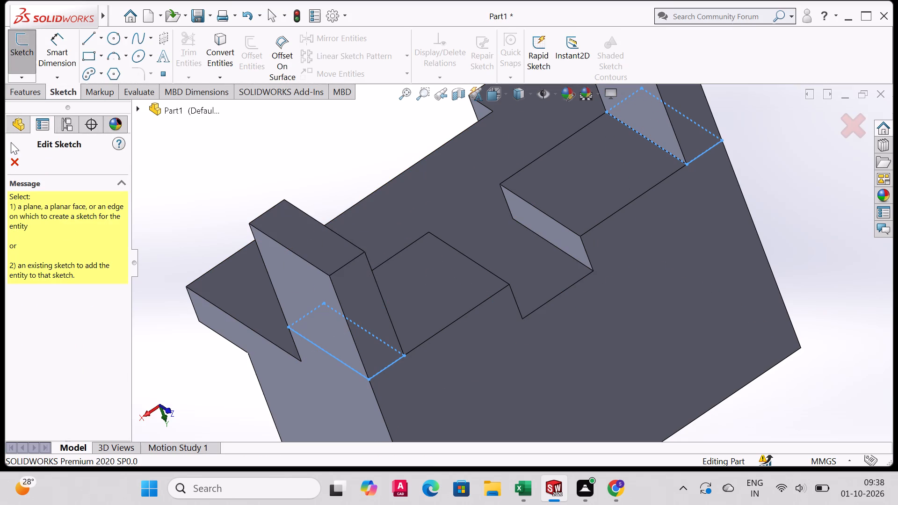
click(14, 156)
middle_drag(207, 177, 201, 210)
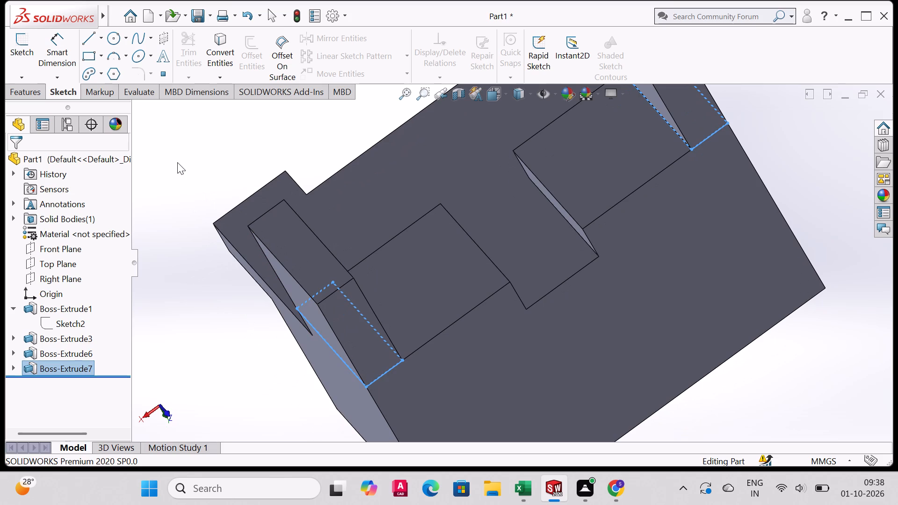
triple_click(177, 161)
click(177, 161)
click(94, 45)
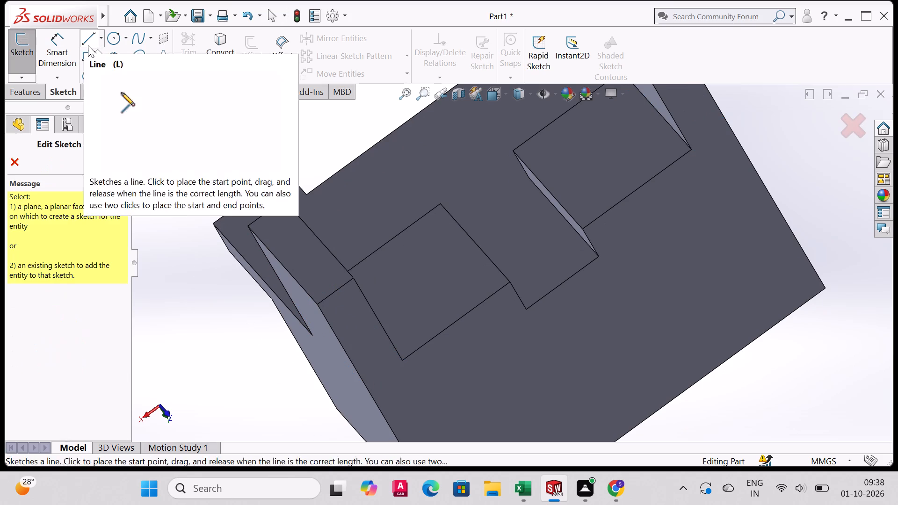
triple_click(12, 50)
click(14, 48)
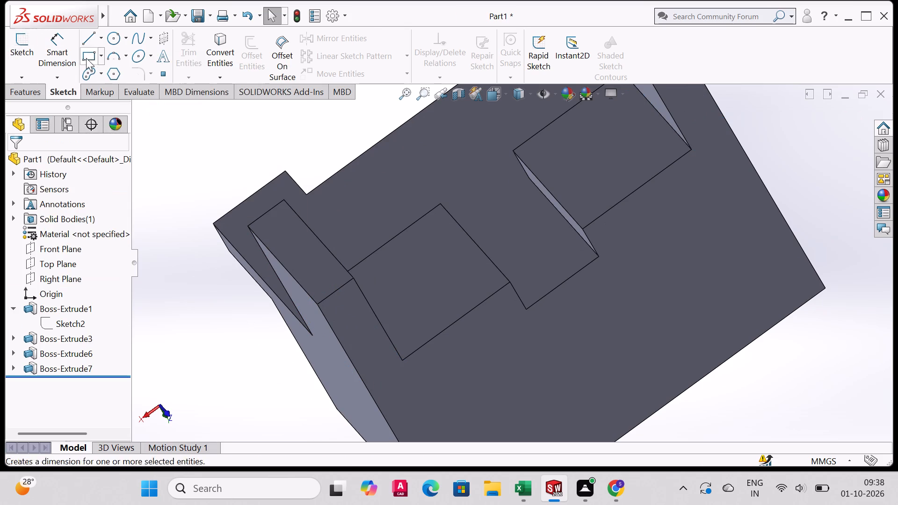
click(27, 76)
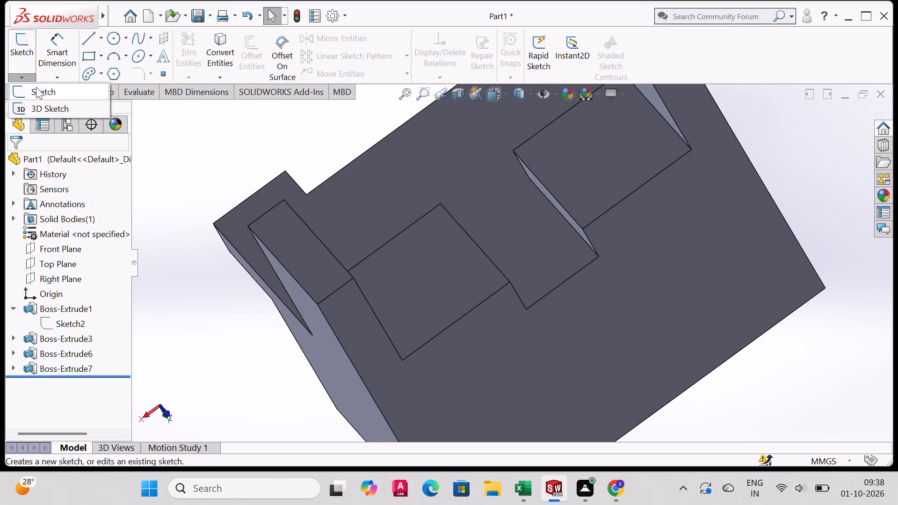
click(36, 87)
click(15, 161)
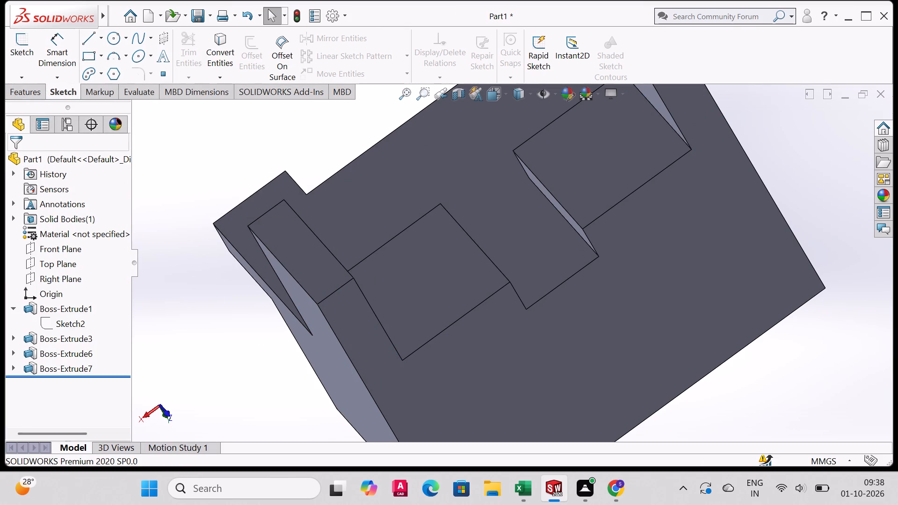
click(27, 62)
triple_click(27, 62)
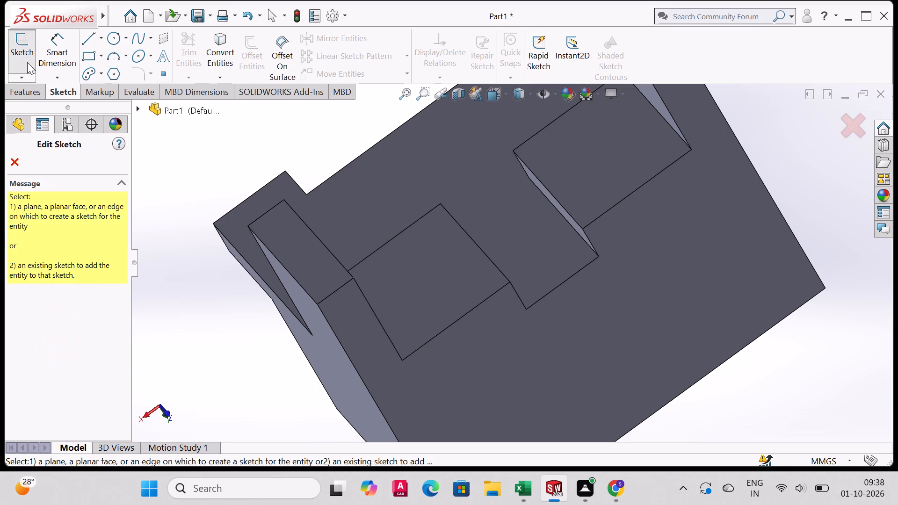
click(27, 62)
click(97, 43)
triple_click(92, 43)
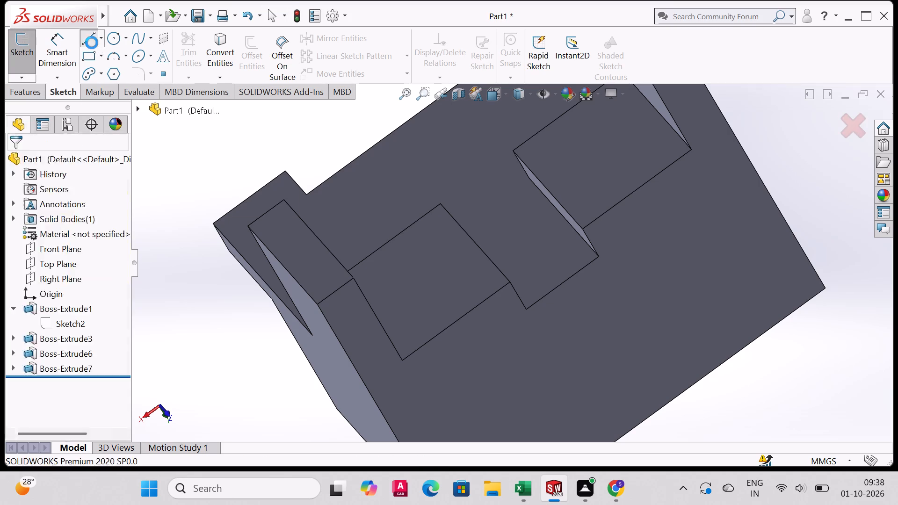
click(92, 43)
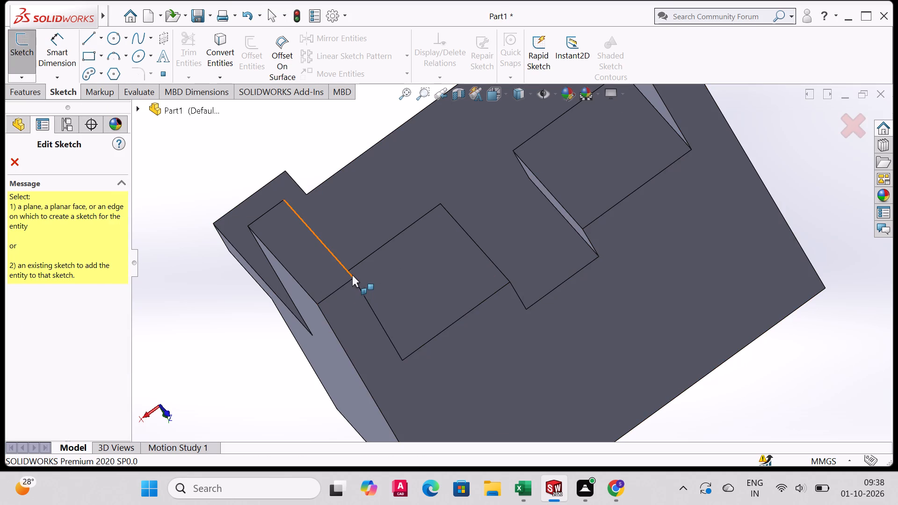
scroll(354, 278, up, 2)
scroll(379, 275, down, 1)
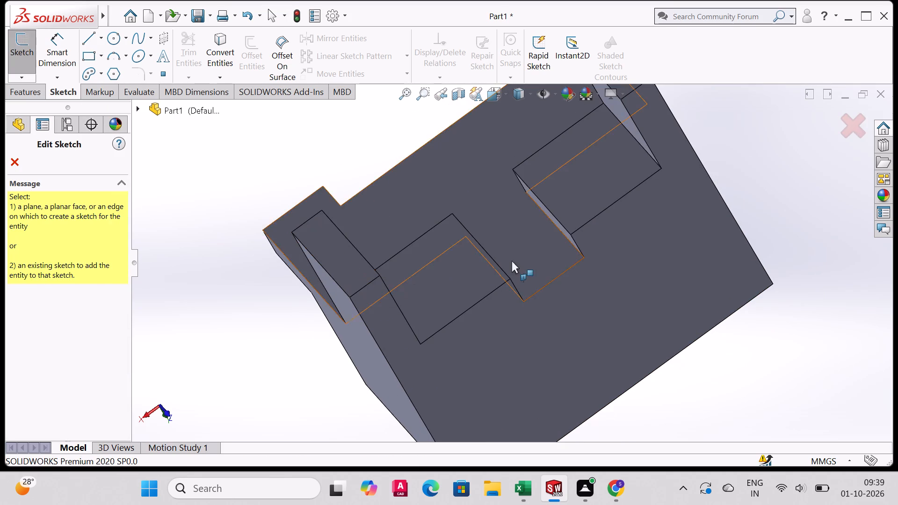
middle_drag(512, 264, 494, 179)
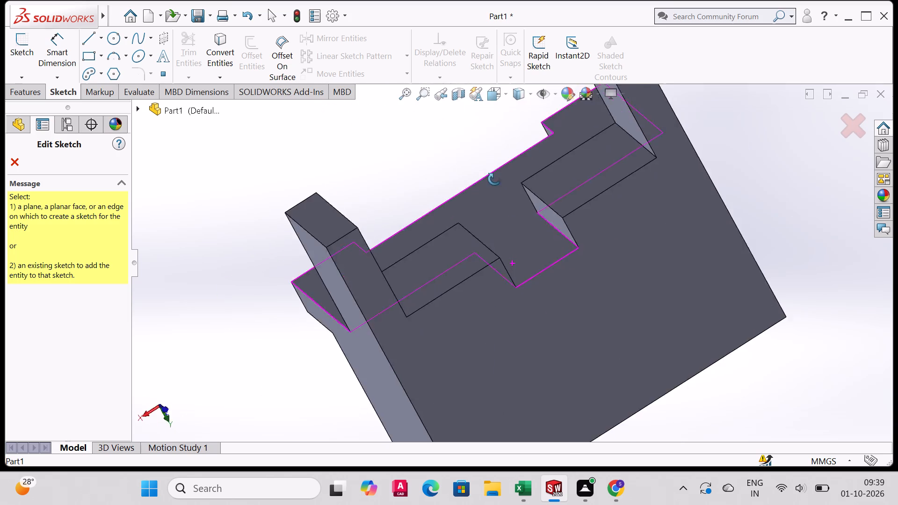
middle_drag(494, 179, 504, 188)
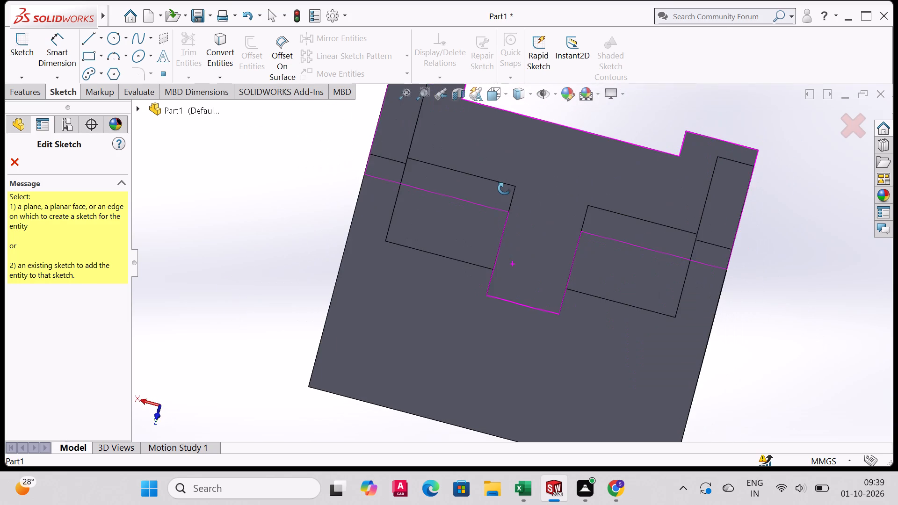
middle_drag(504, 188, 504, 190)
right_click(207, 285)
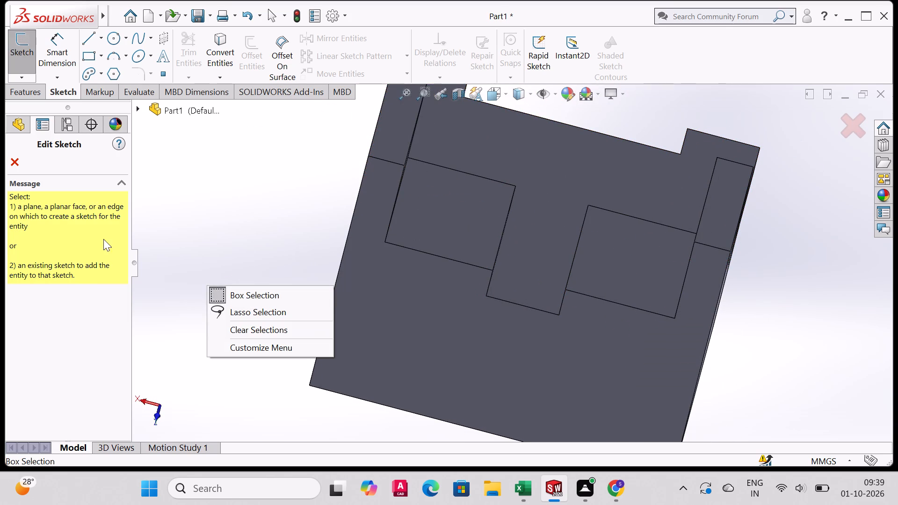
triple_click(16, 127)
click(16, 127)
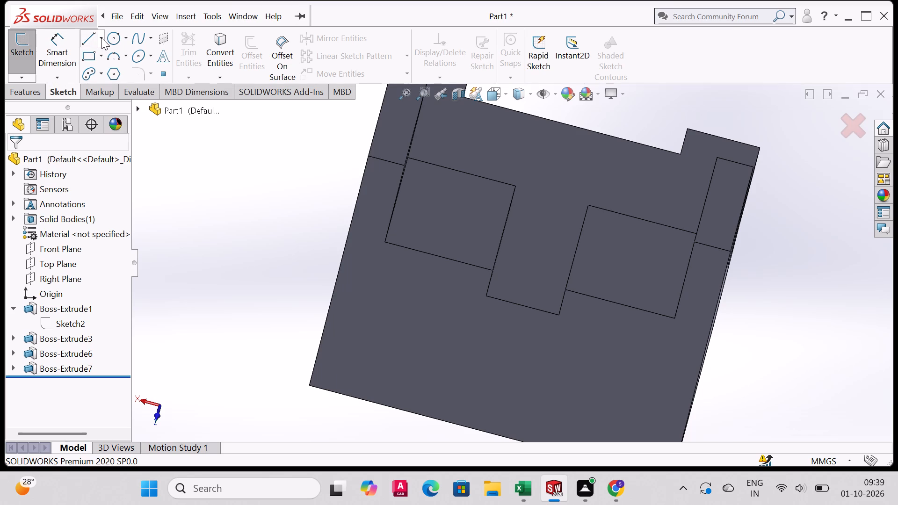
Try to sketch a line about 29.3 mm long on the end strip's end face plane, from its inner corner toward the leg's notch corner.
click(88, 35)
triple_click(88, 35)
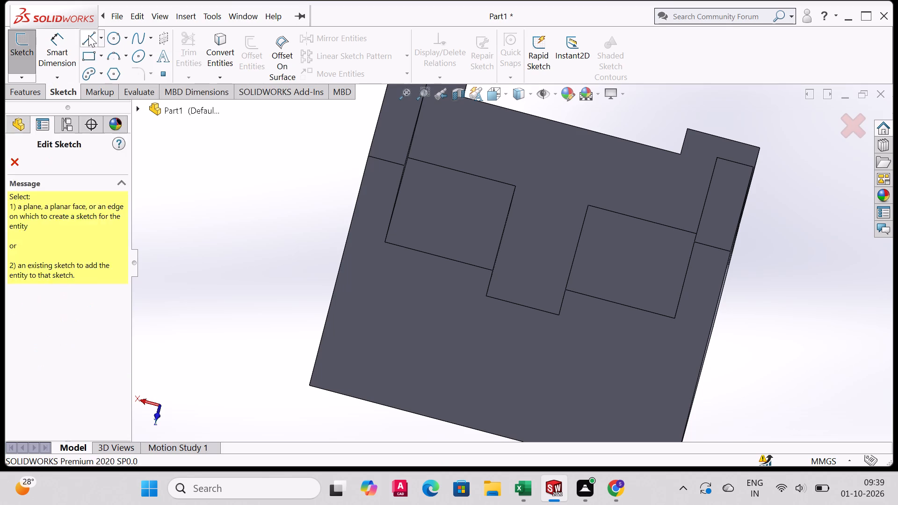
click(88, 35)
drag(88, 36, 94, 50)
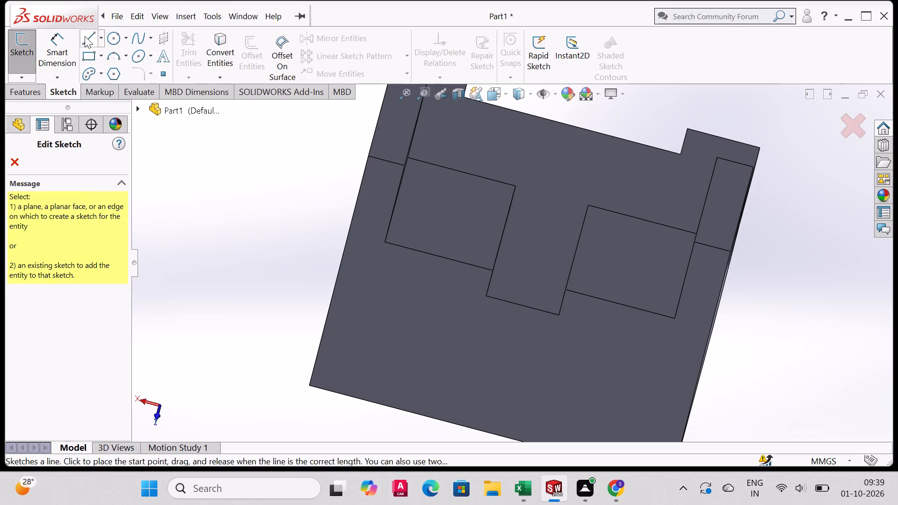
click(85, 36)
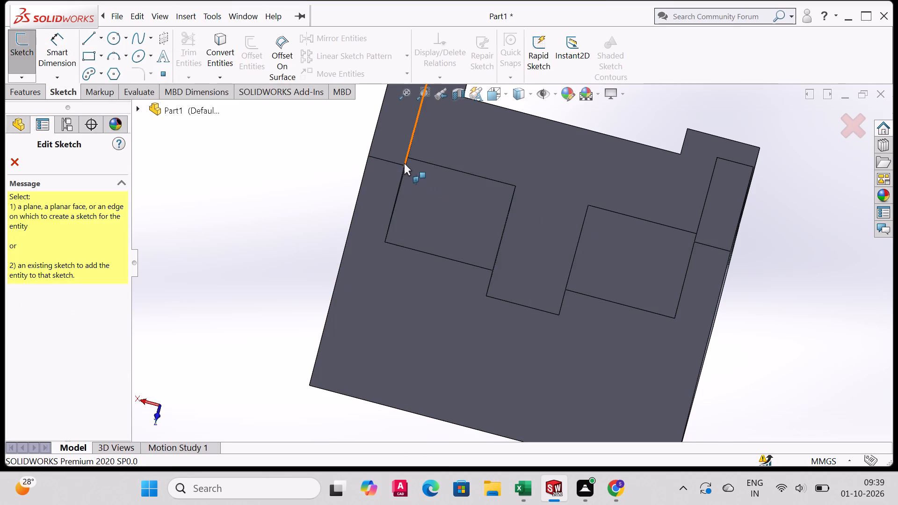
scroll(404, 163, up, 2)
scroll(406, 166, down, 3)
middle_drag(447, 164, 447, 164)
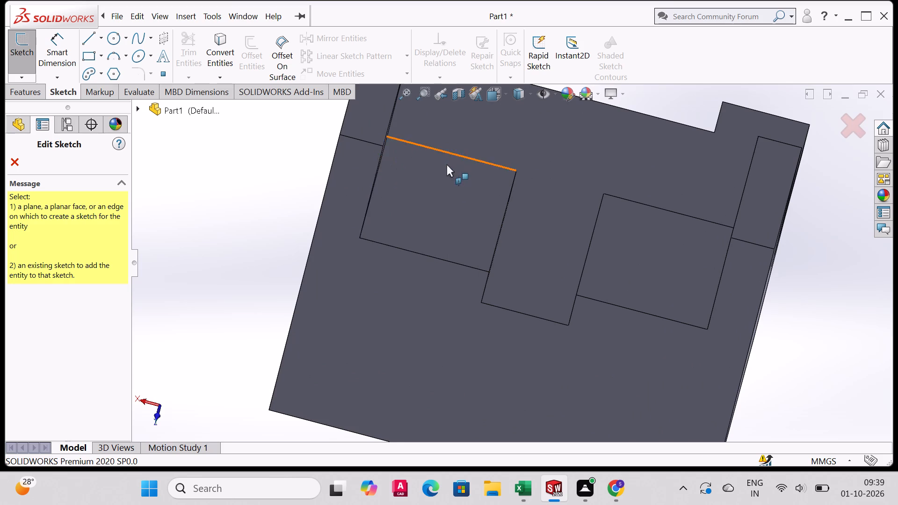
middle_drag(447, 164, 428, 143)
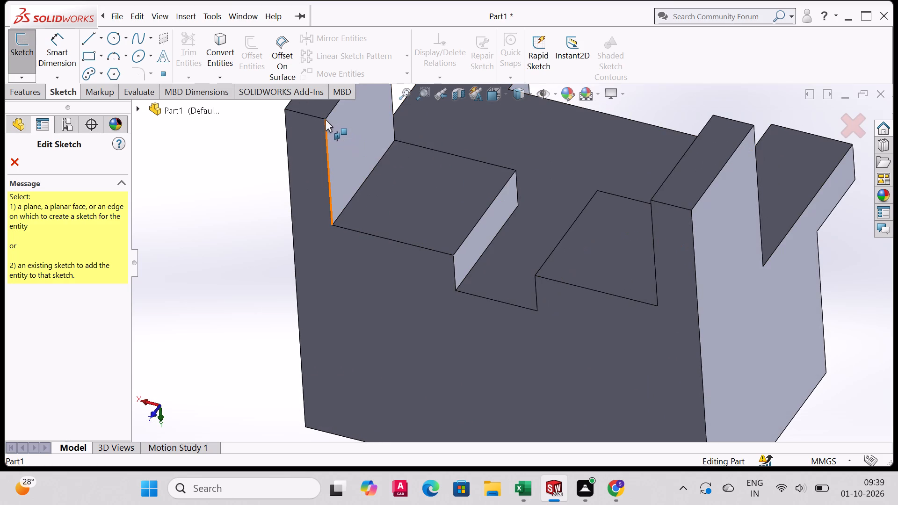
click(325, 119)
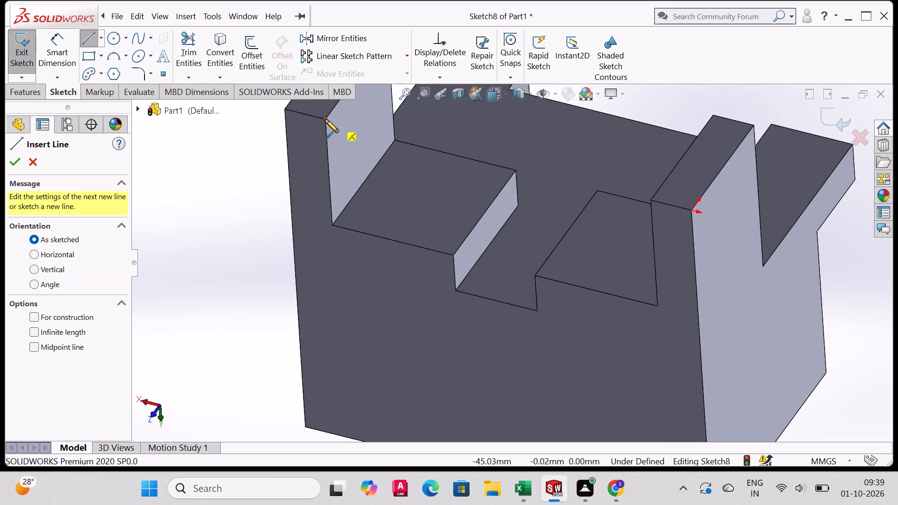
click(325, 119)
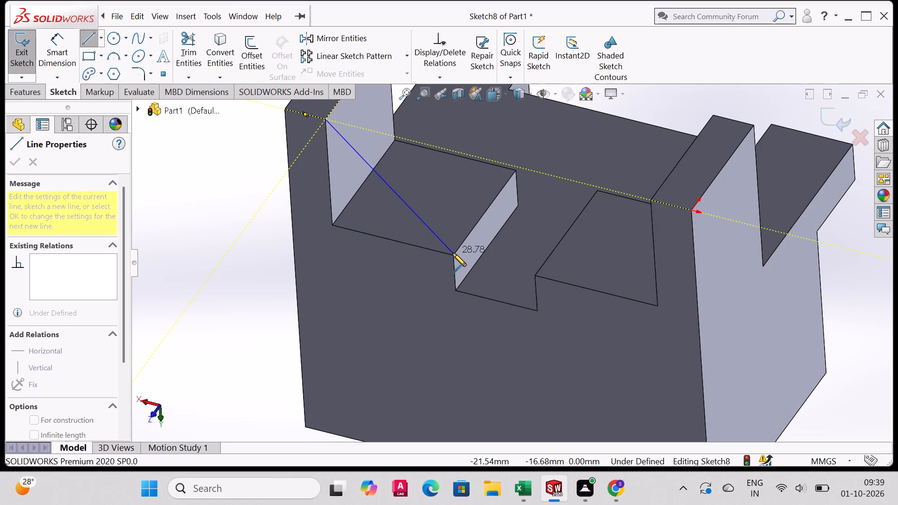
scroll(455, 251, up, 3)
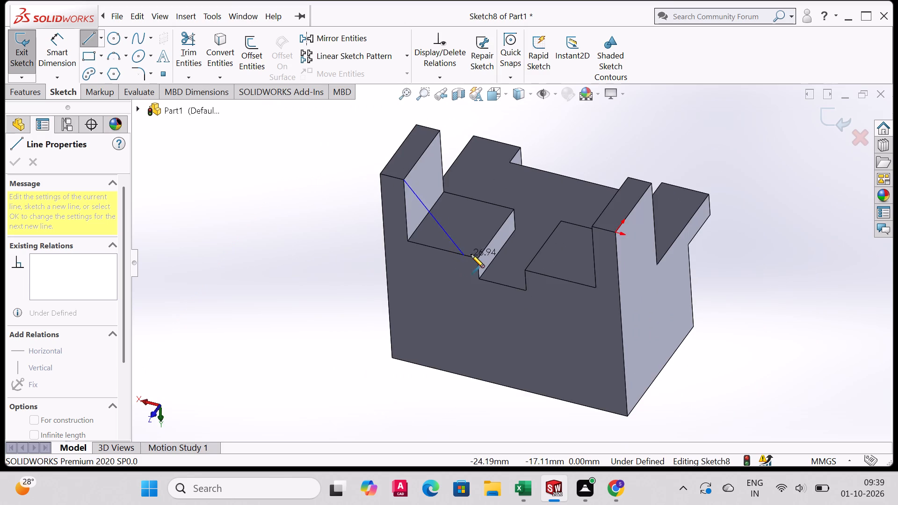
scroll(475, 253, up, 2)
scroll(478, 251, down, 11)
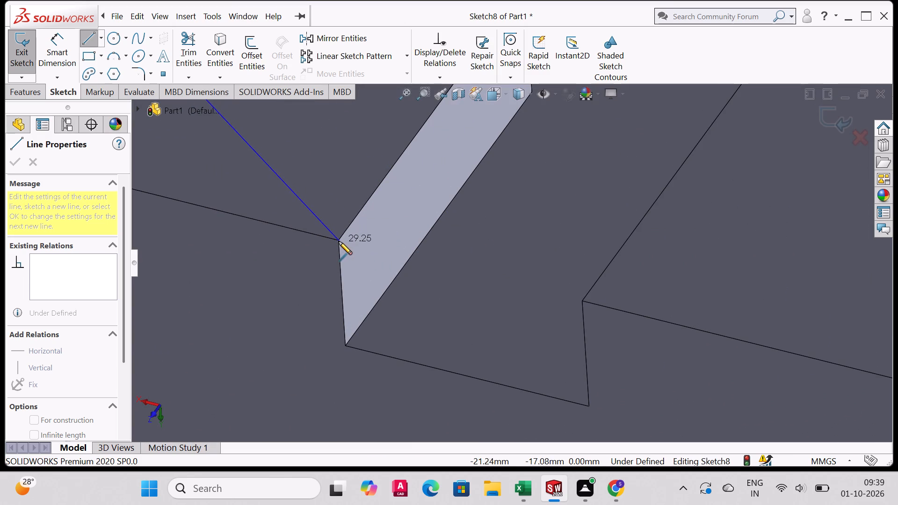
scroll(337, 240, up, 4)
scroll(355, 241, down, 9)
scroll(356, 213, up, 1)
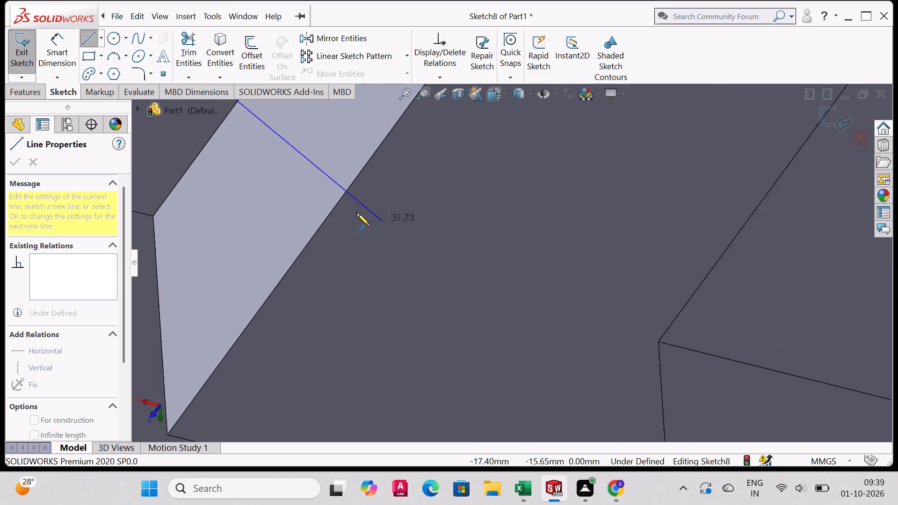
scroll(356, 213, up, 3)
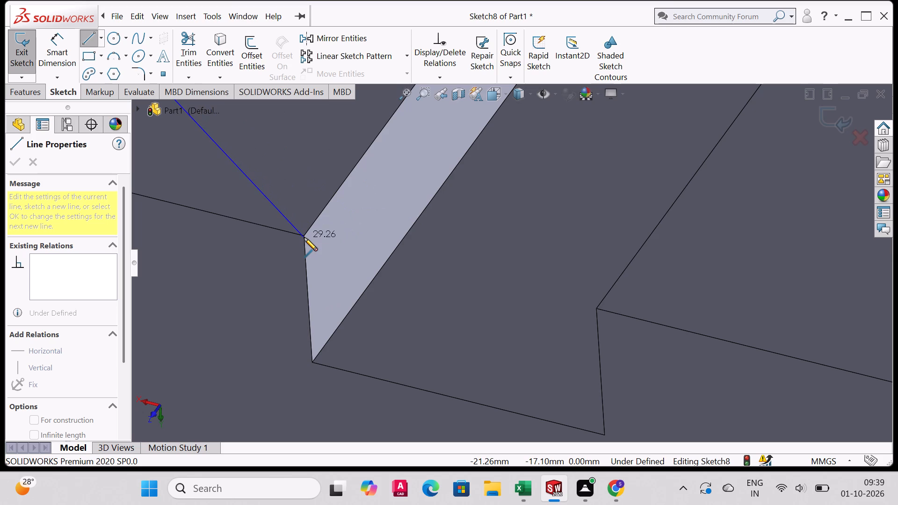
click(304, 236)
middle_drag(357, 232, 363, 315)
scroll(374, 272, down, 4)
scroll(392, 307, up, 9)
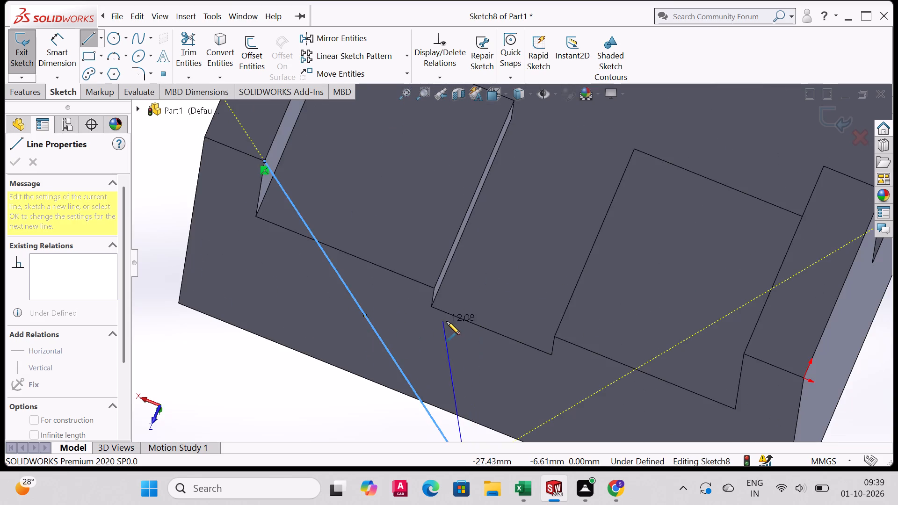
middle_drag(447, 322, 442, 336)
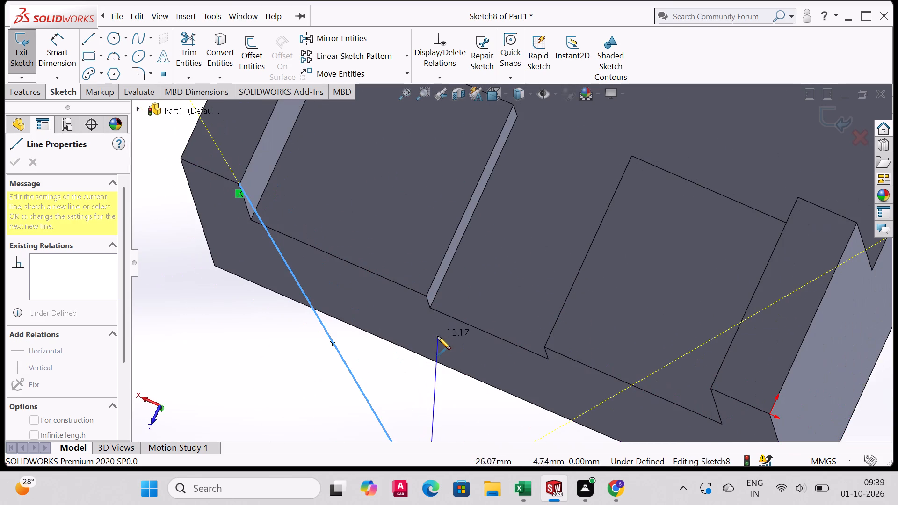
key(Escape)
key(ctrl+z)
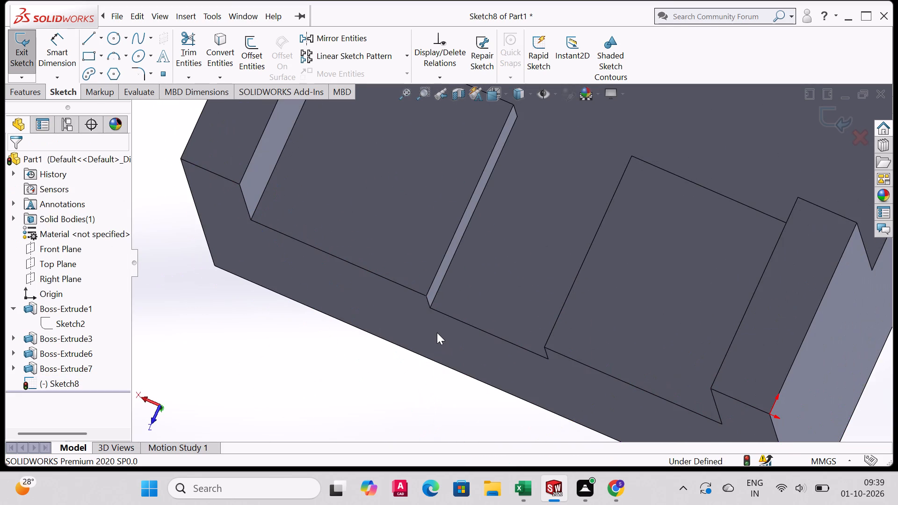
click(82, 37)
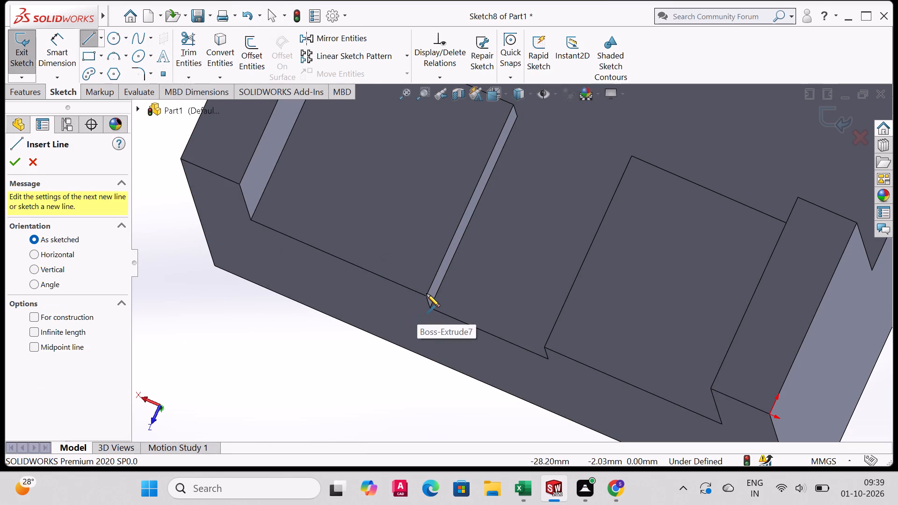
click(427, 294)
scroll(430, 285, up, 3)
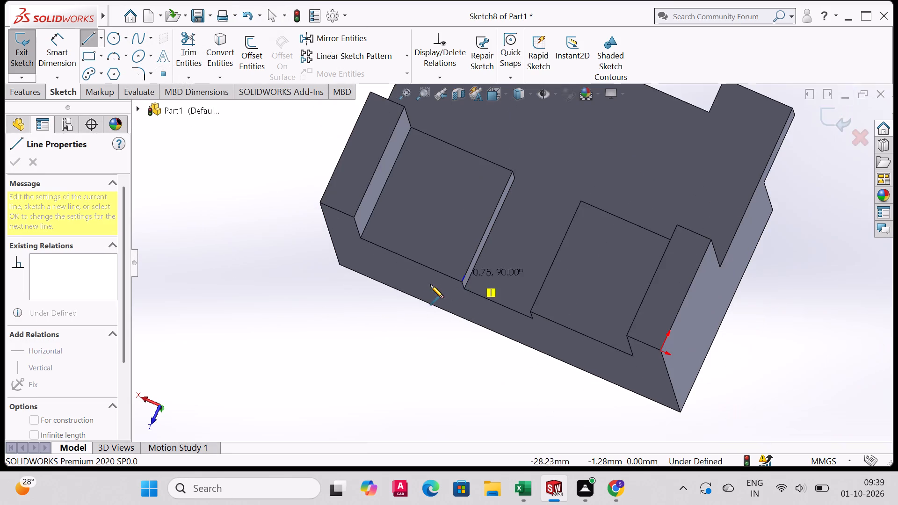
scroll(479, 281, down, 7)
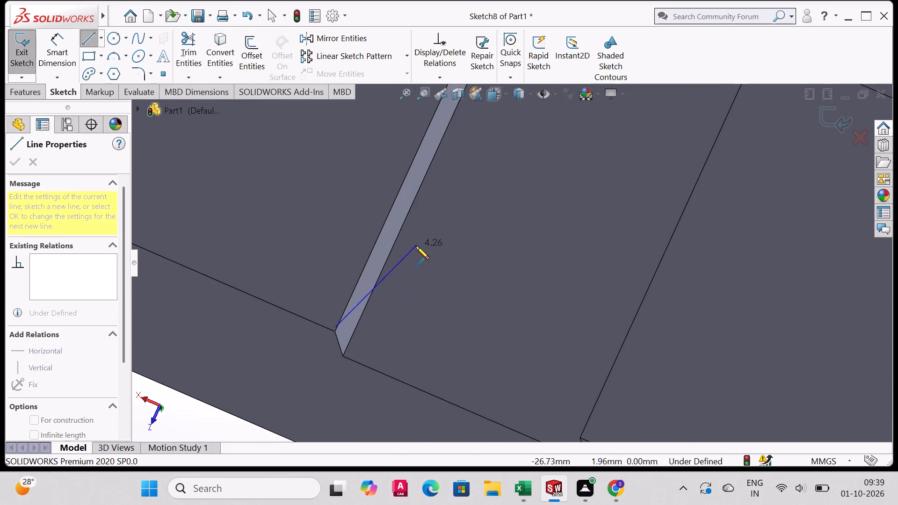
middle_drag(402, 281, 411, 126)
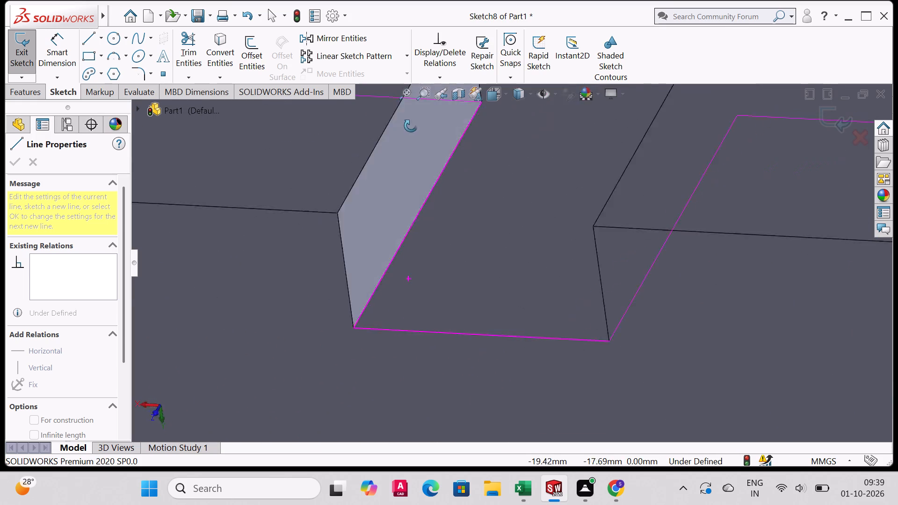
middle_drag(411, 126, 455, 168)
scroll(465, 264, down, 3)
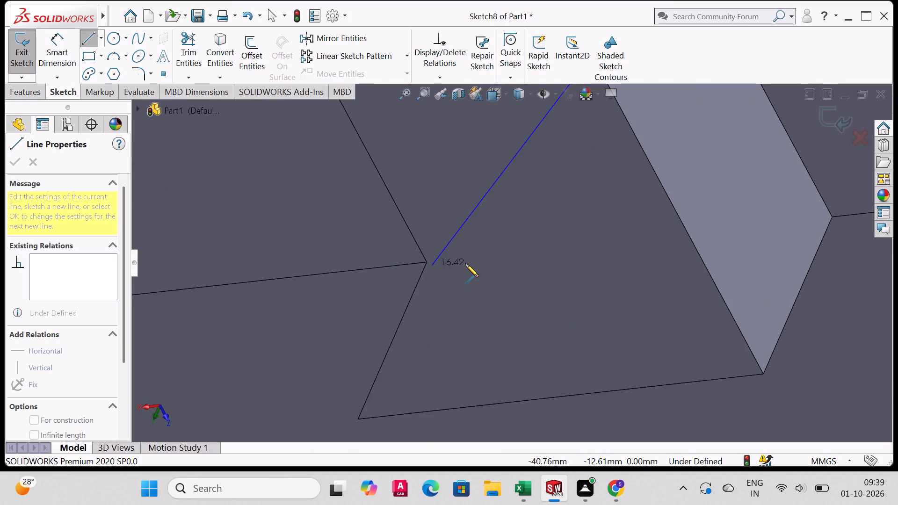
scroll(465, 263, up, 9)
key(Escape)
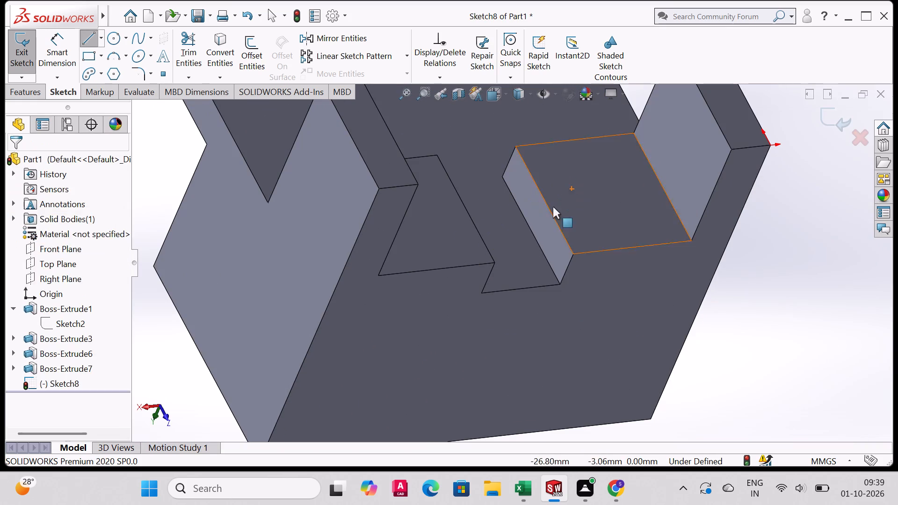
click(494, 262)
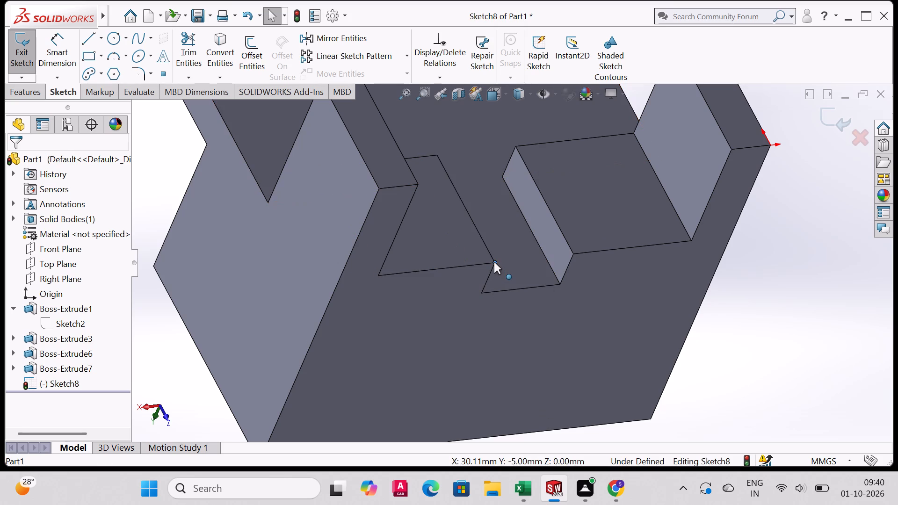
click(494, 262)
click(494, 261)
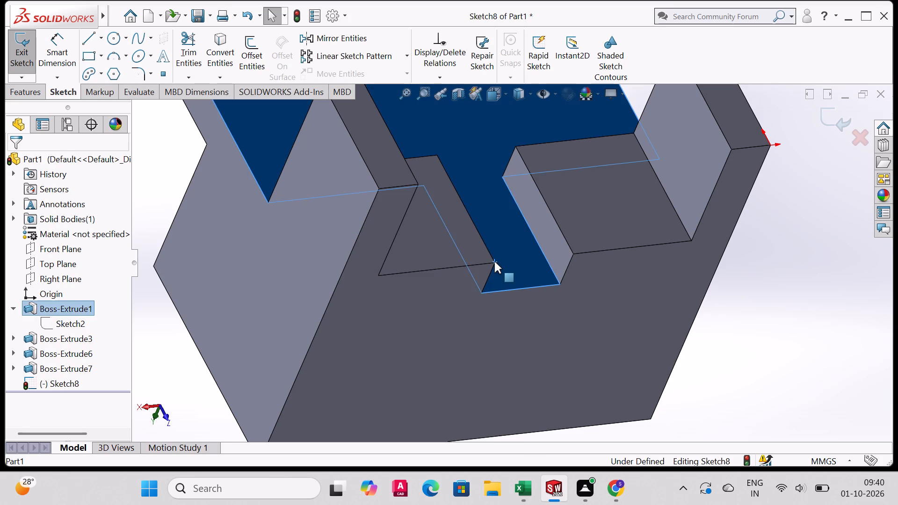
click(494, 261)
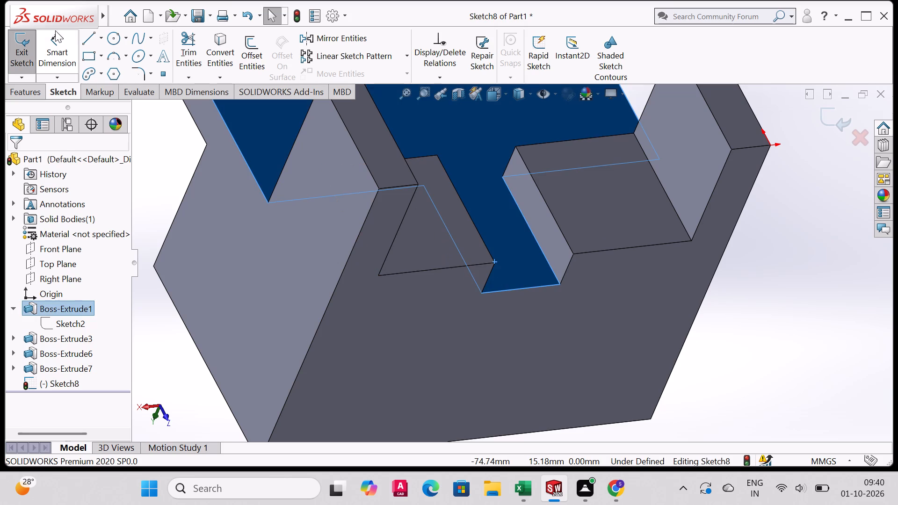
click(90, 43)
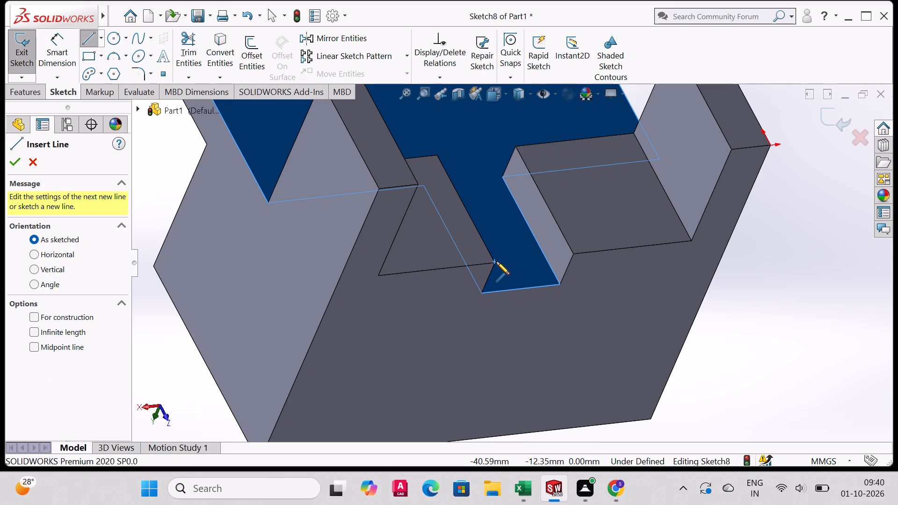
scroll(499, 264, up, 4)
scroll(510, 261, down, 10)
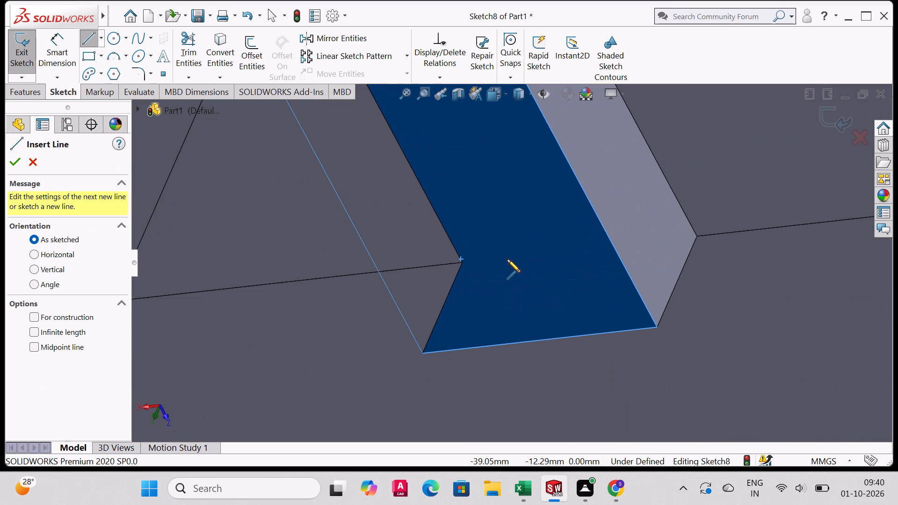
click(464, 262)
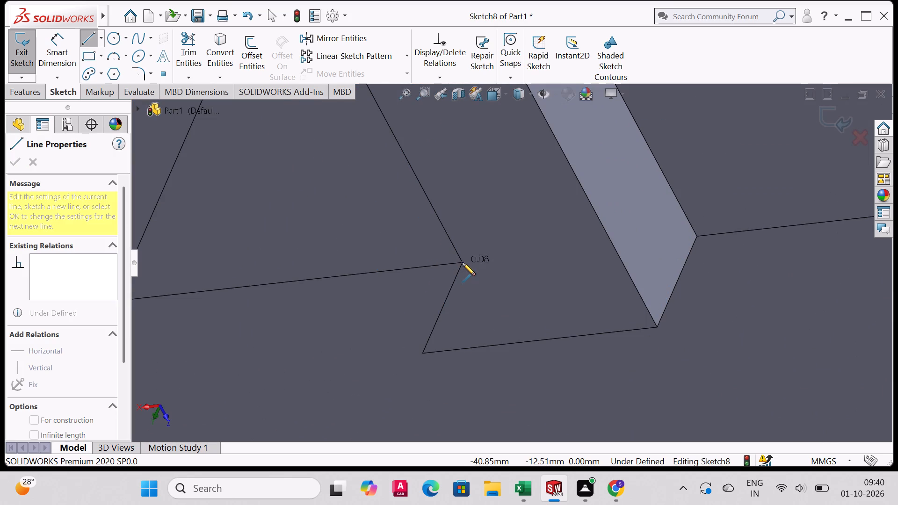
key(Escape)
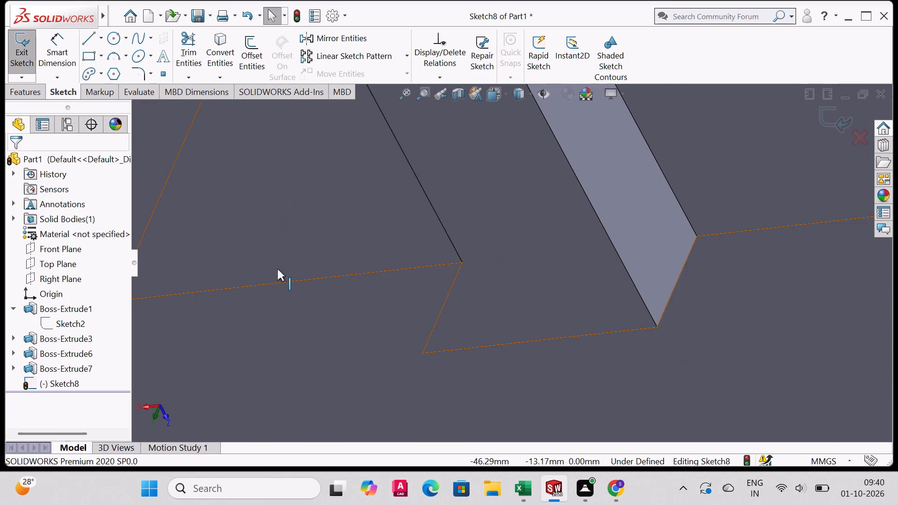
Examine the legs, end strips and notch in the bottom, right, left and back views.
key(ctrl+6)
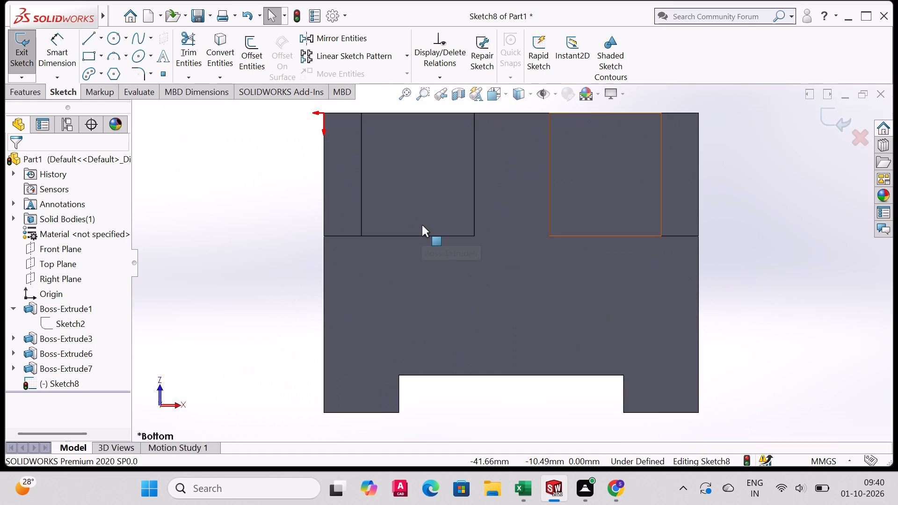
scroll(599, 207, up, 2)
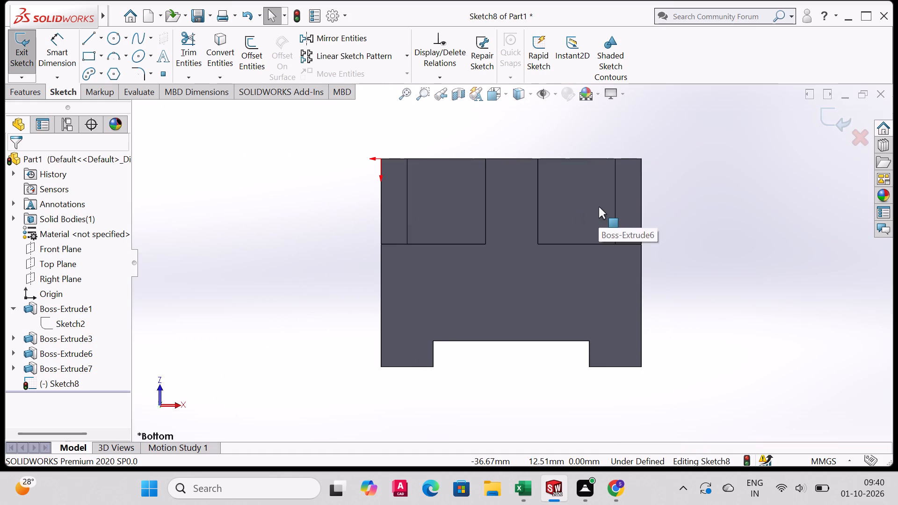
scroll(605, 160, up, 4)
scroll(590, 169, down, 3)
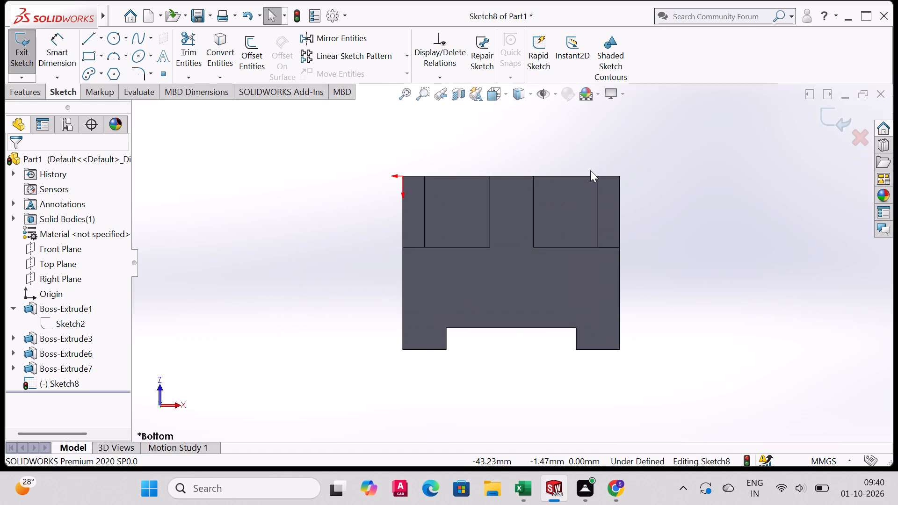
key(ctrl+6)
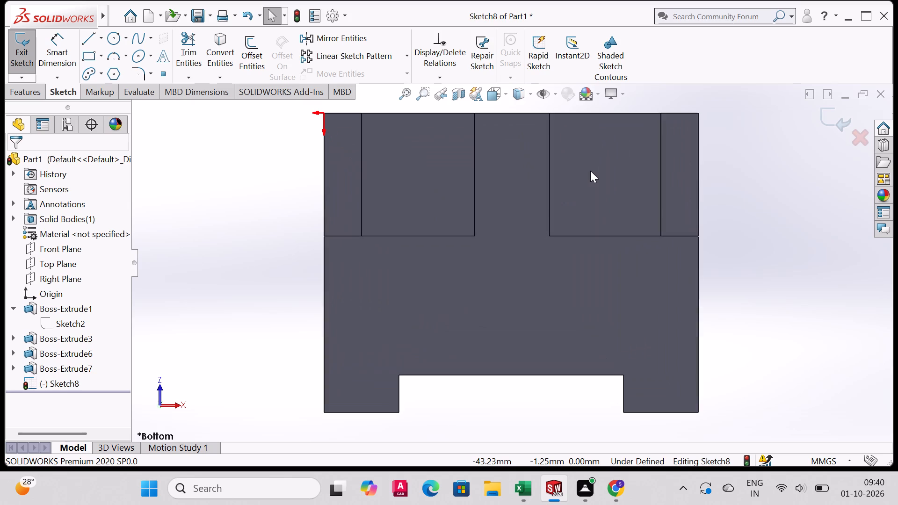
key(ctrl+4)
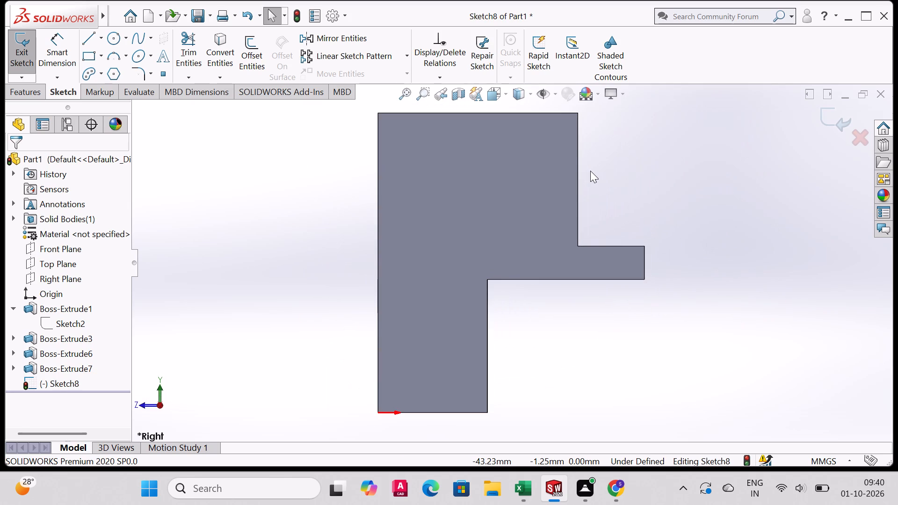
key(ctrl+3)
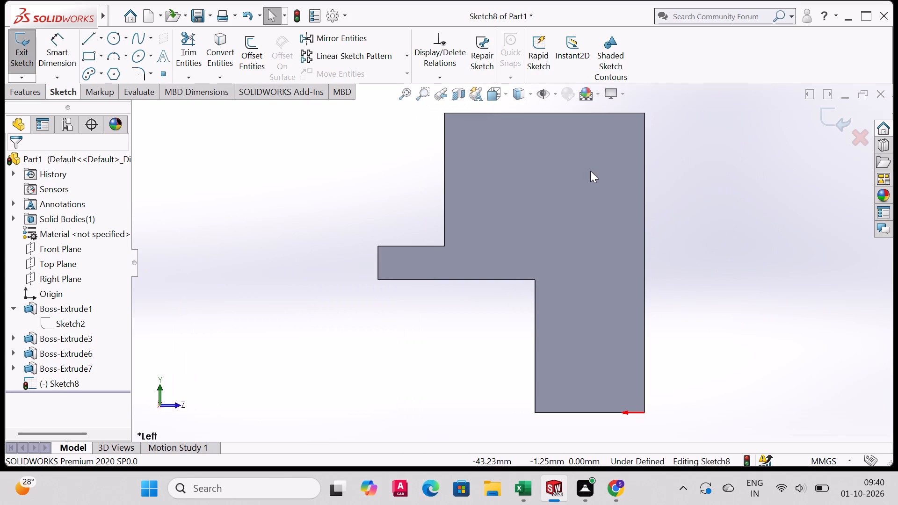
key(ctrl+2)
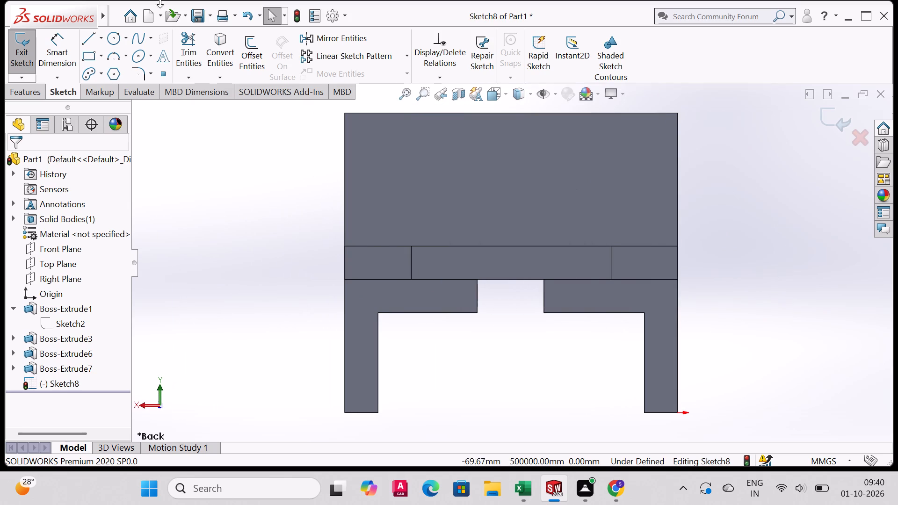
scroll(611, 322, down, 3)
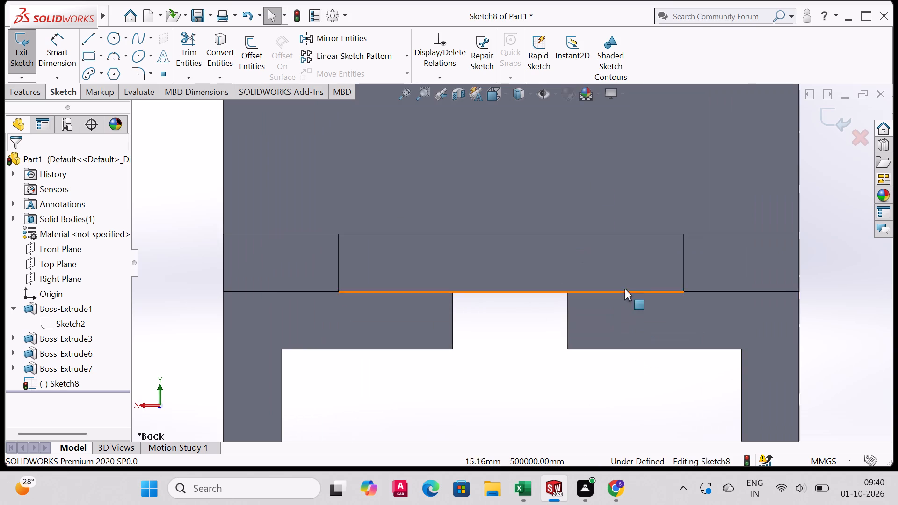
scroll(606, 231, up, 3)
scroll(608, 407, up, 3)
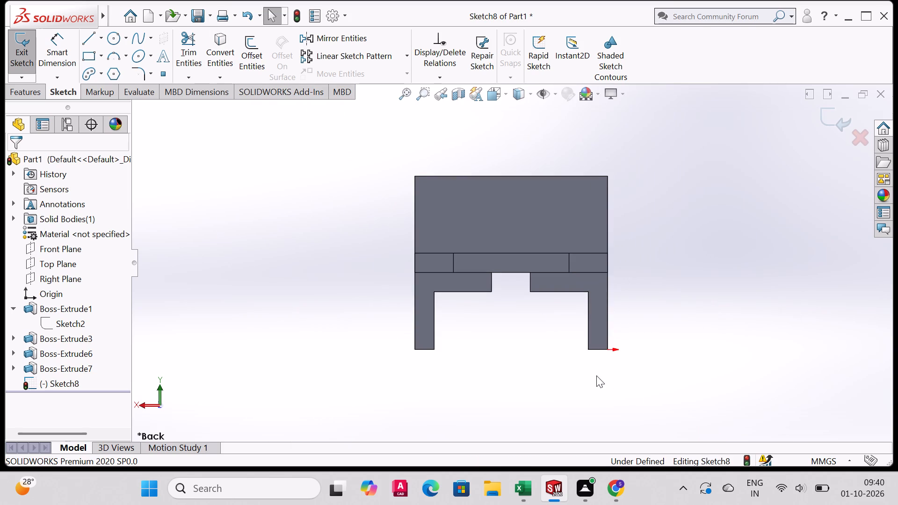
scroll(596, 375, down, 4)
scroll(595, 370, up, 3)
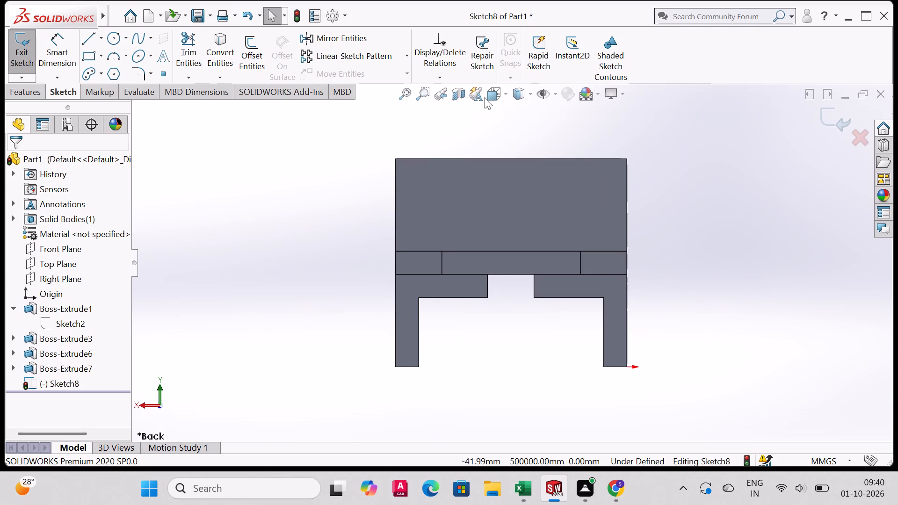
click(420, 91)
drag(502, 237, 724, 443)
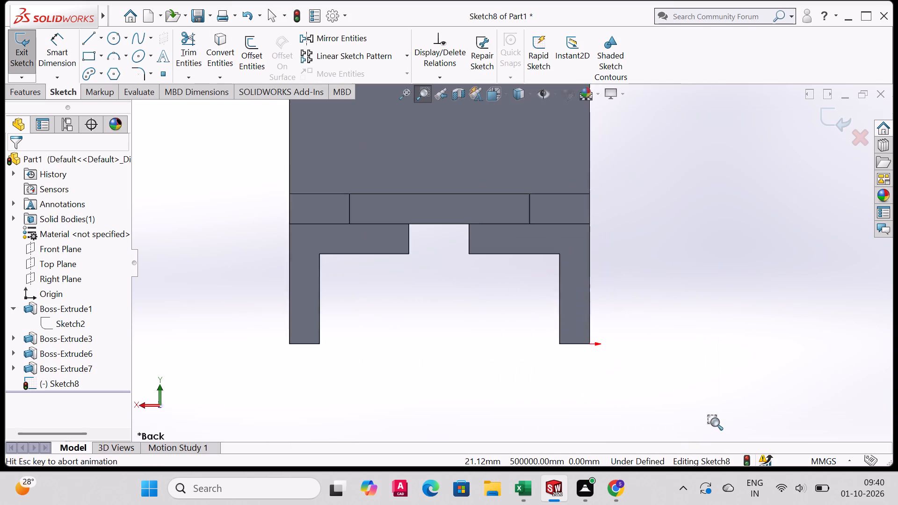
middle_drag(318, 126, 331, 142)
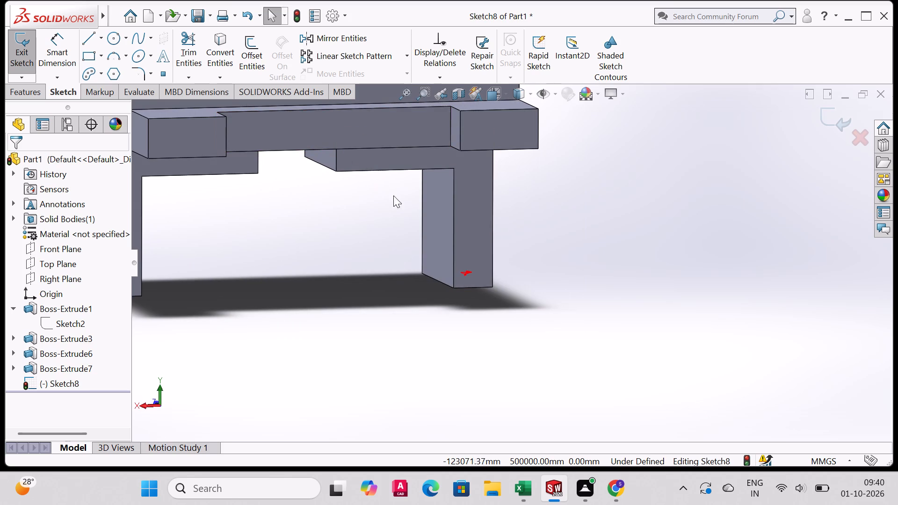
key(ctrl+1)
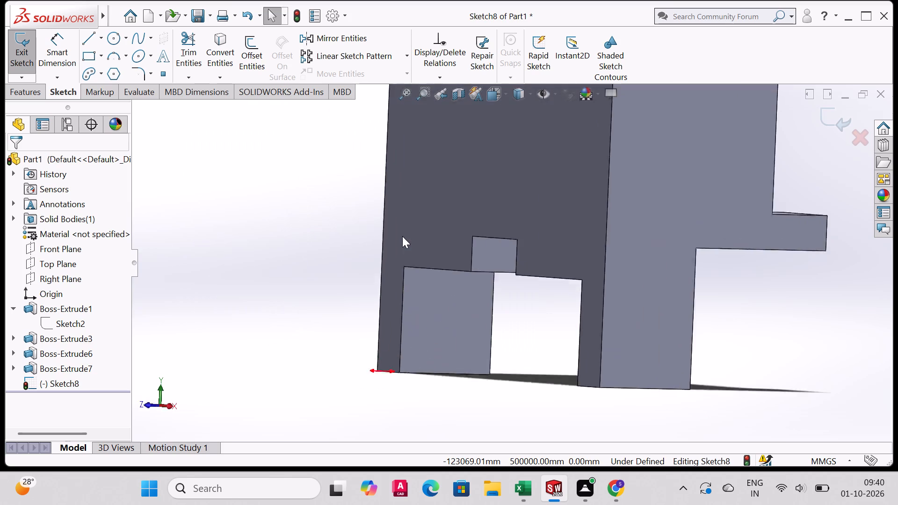
key(ctrl+2)
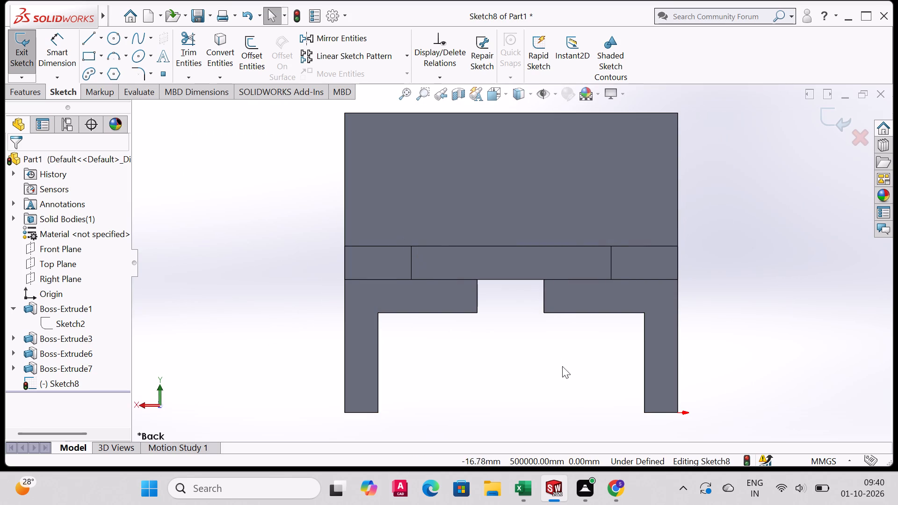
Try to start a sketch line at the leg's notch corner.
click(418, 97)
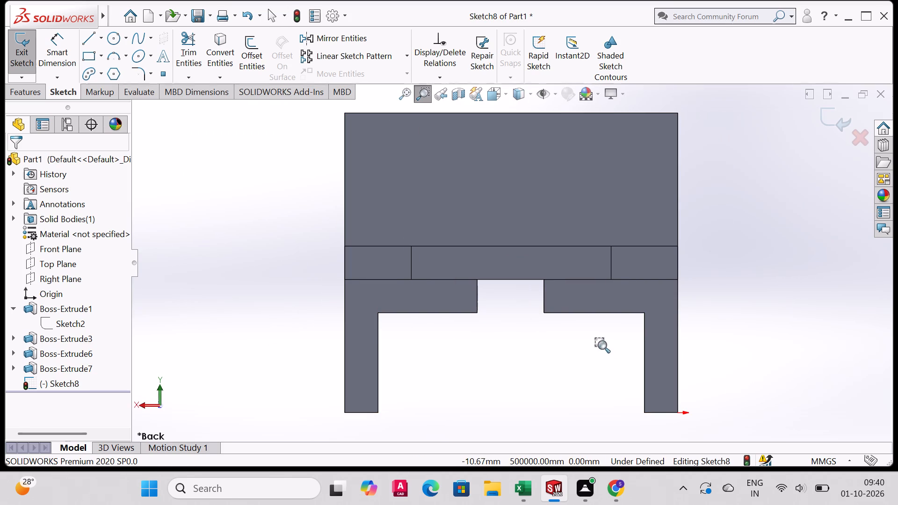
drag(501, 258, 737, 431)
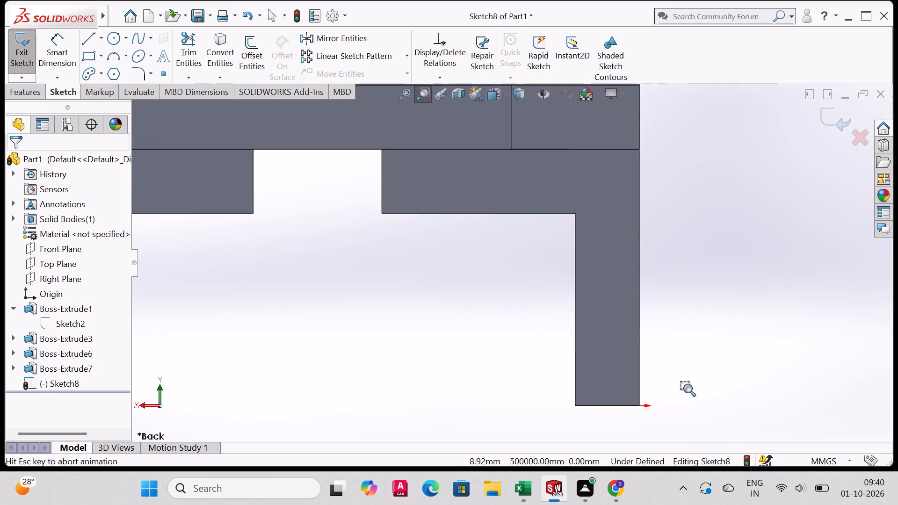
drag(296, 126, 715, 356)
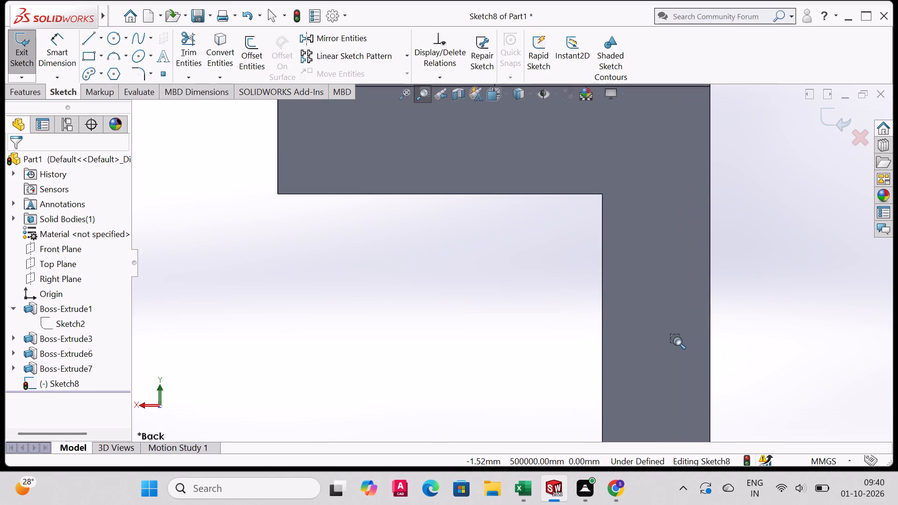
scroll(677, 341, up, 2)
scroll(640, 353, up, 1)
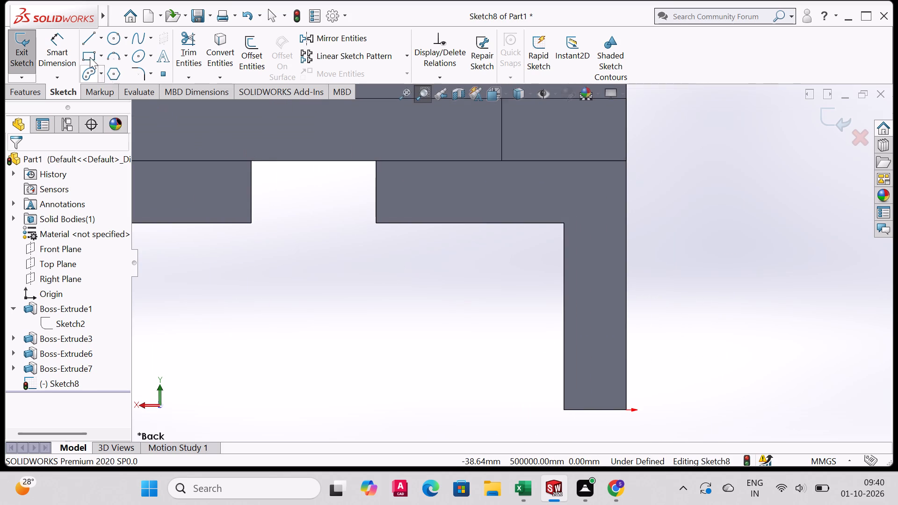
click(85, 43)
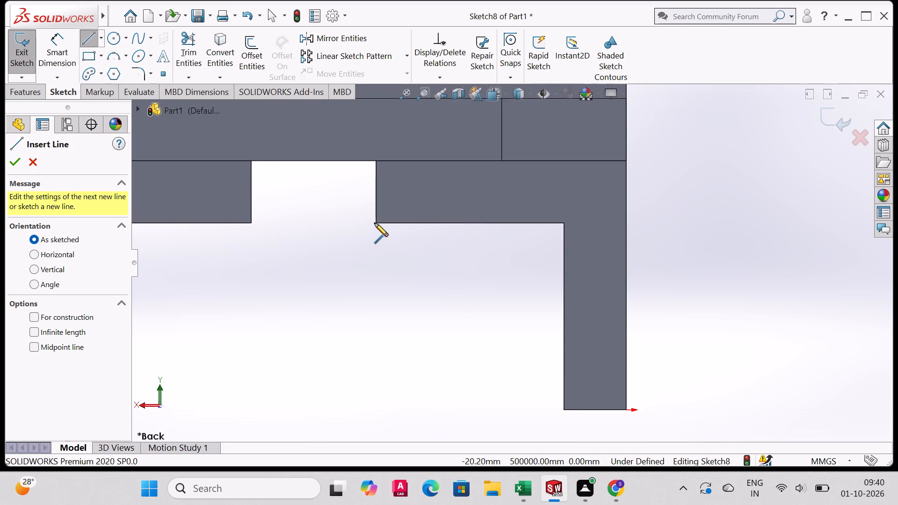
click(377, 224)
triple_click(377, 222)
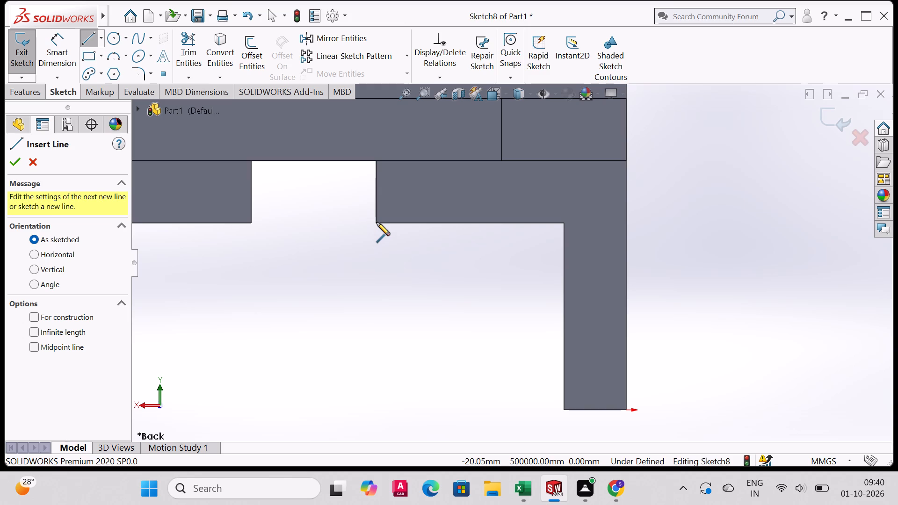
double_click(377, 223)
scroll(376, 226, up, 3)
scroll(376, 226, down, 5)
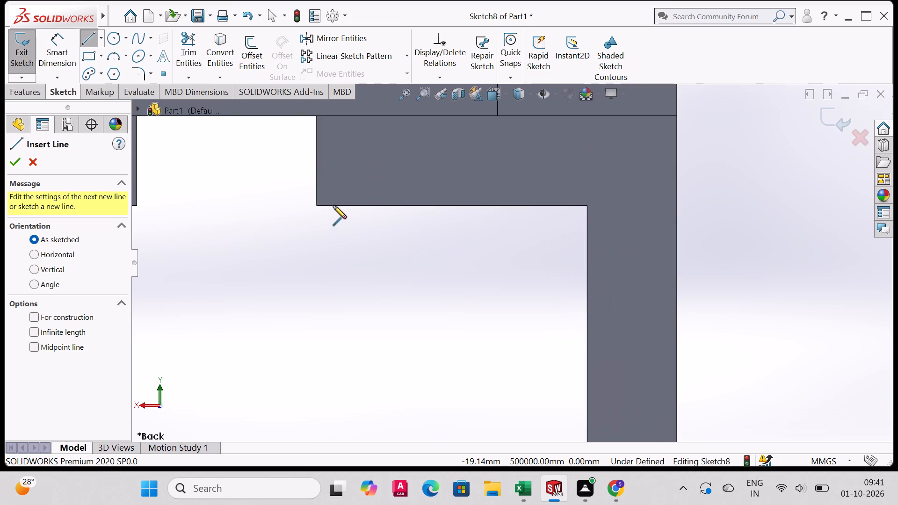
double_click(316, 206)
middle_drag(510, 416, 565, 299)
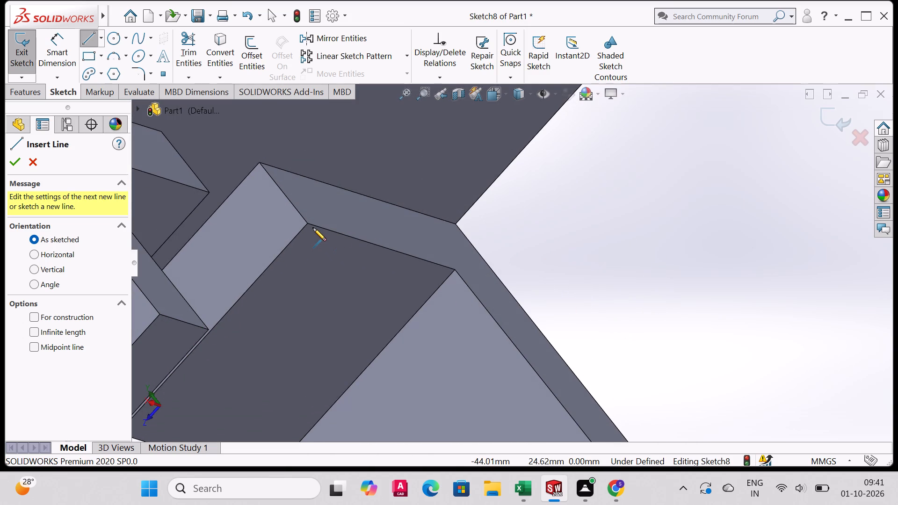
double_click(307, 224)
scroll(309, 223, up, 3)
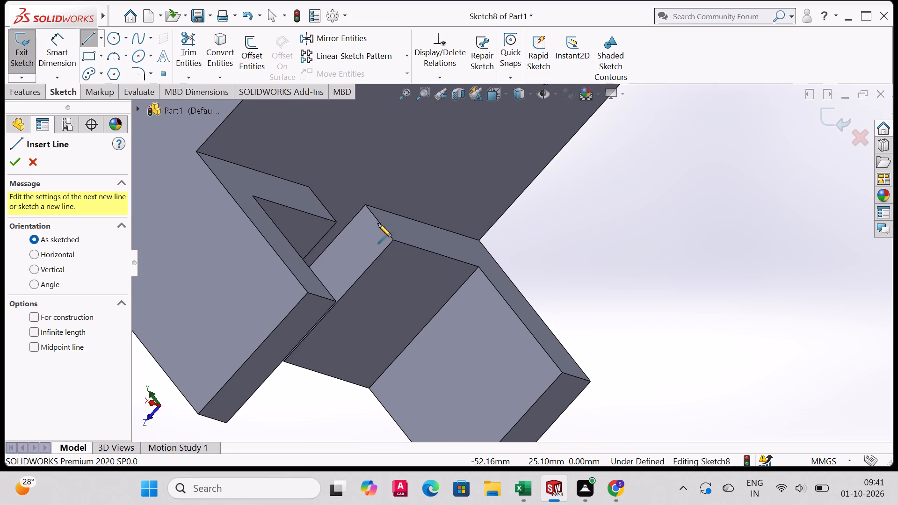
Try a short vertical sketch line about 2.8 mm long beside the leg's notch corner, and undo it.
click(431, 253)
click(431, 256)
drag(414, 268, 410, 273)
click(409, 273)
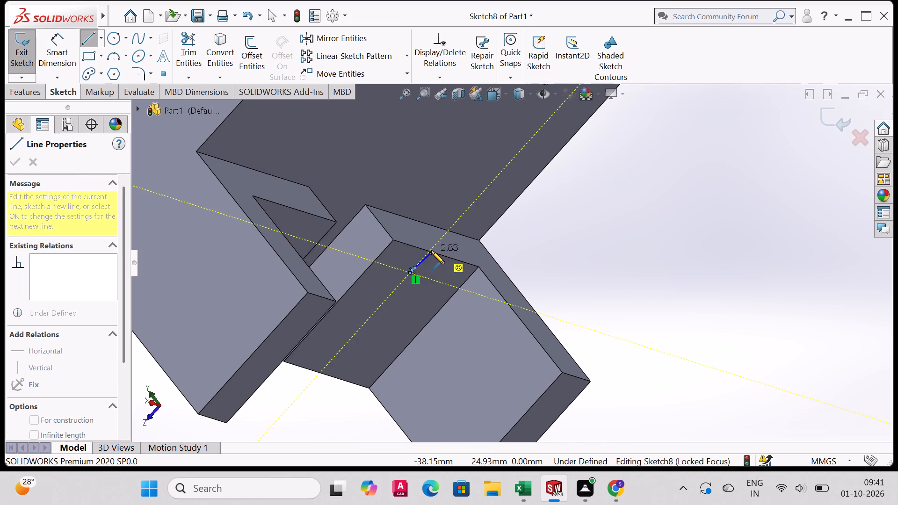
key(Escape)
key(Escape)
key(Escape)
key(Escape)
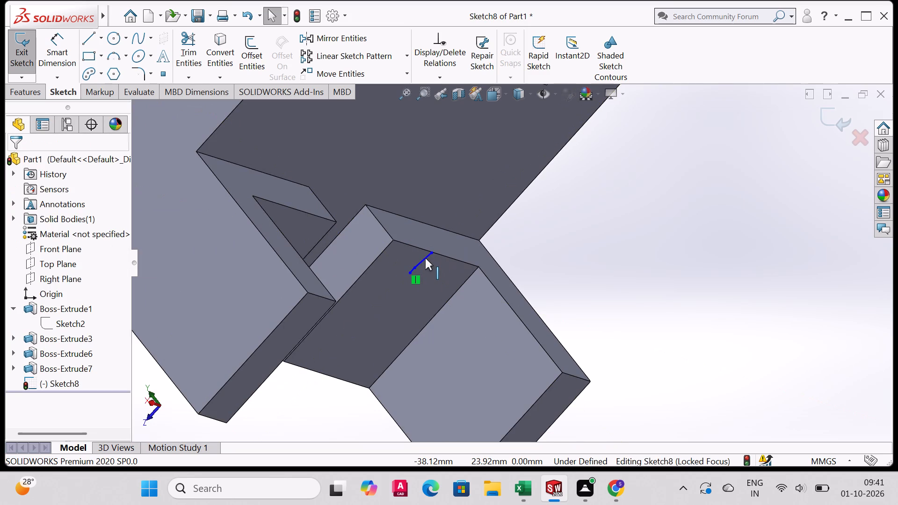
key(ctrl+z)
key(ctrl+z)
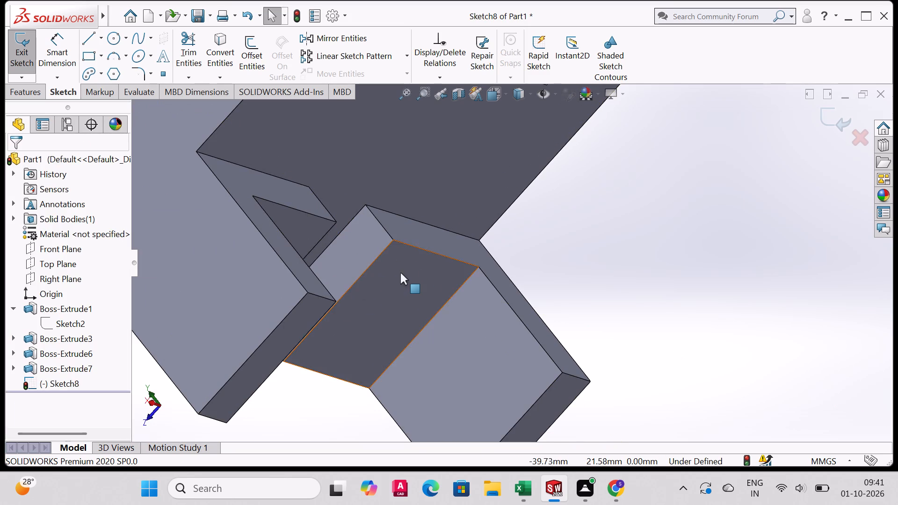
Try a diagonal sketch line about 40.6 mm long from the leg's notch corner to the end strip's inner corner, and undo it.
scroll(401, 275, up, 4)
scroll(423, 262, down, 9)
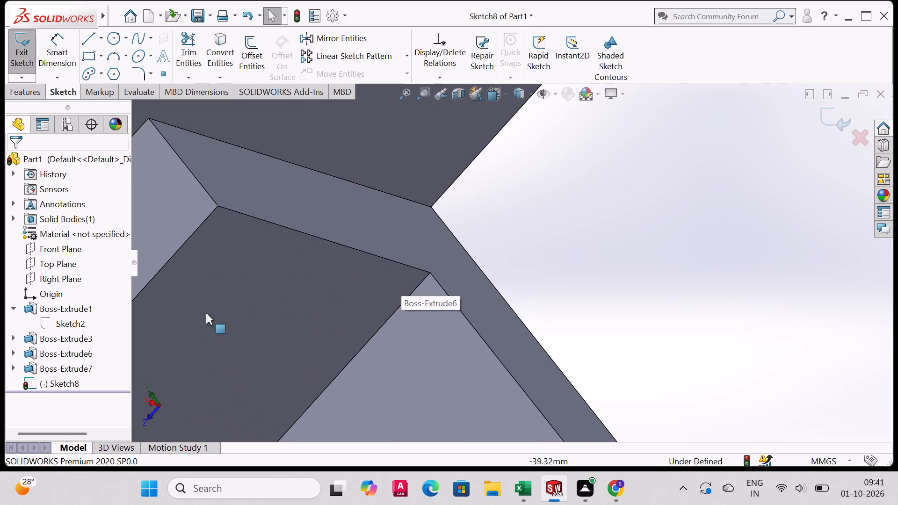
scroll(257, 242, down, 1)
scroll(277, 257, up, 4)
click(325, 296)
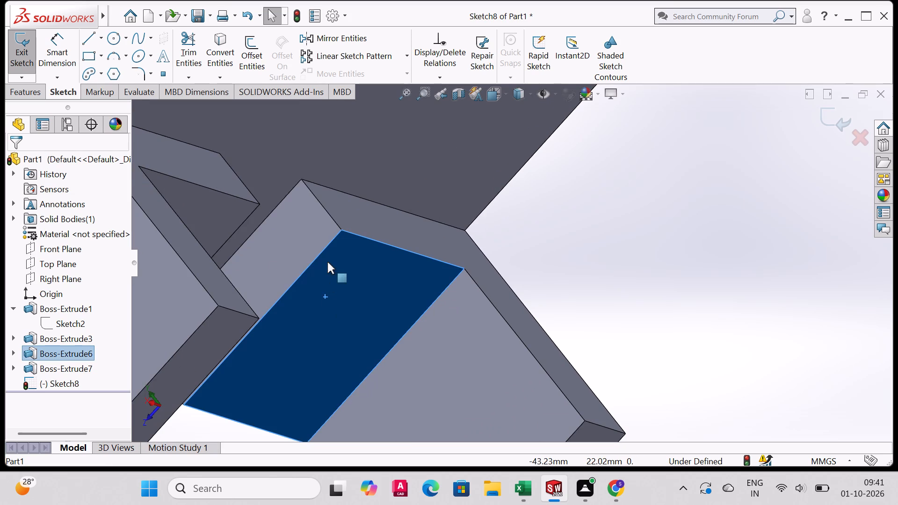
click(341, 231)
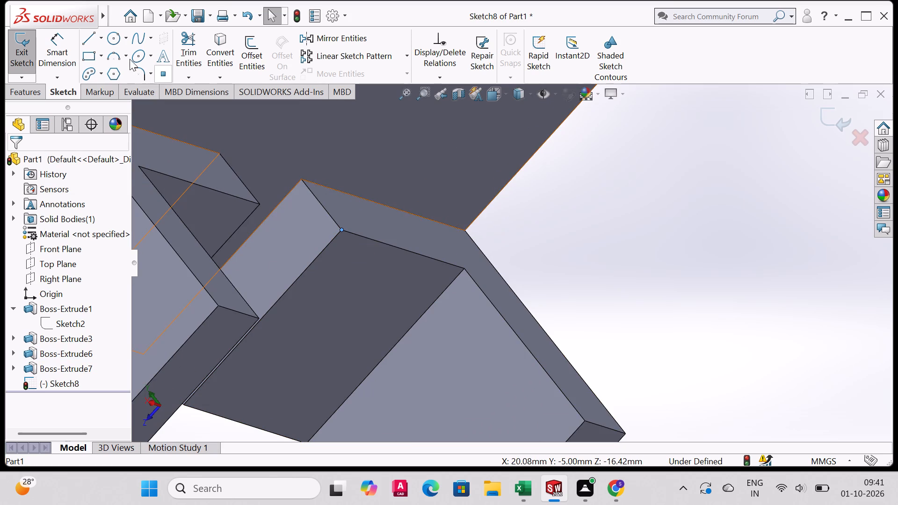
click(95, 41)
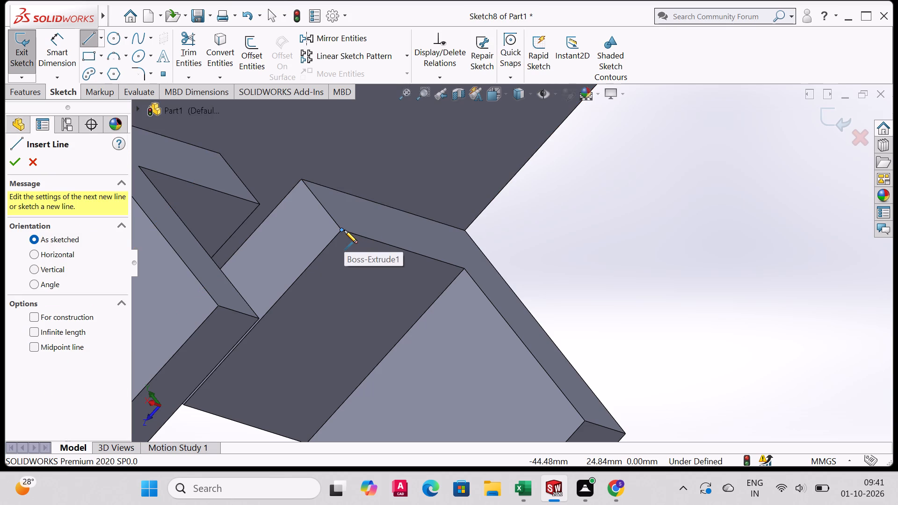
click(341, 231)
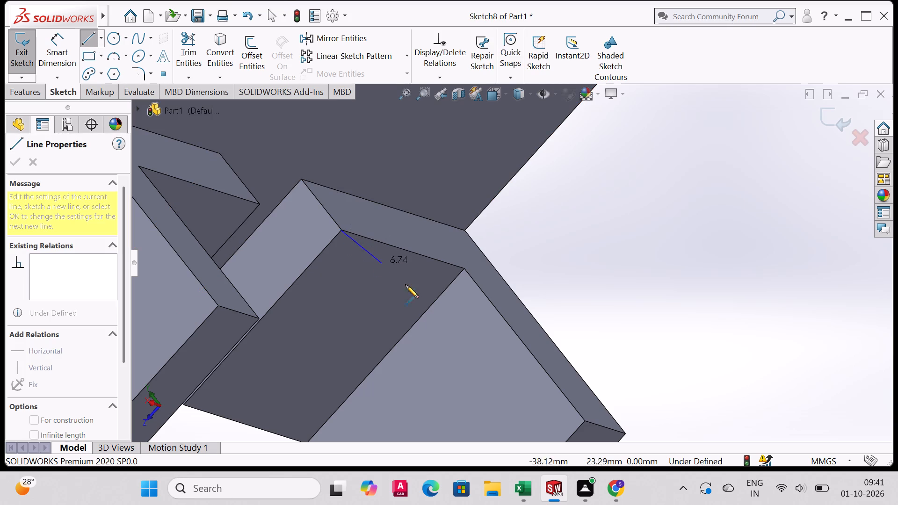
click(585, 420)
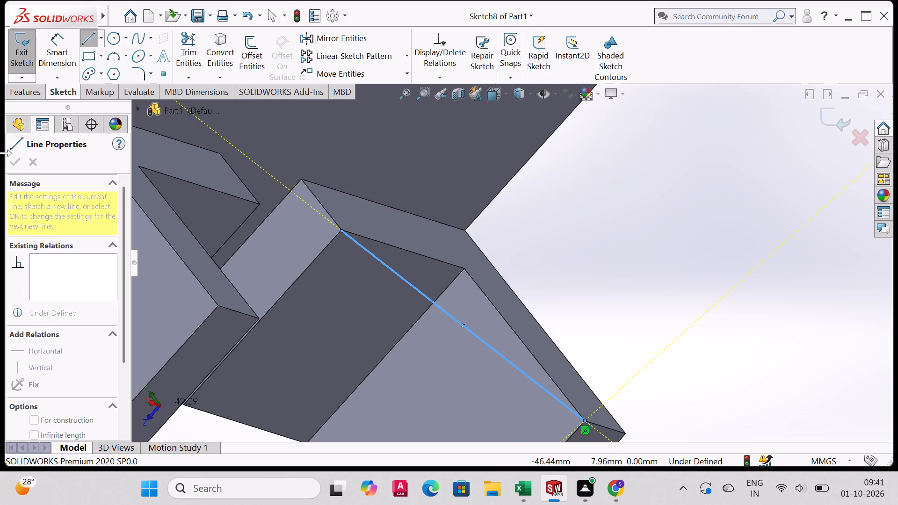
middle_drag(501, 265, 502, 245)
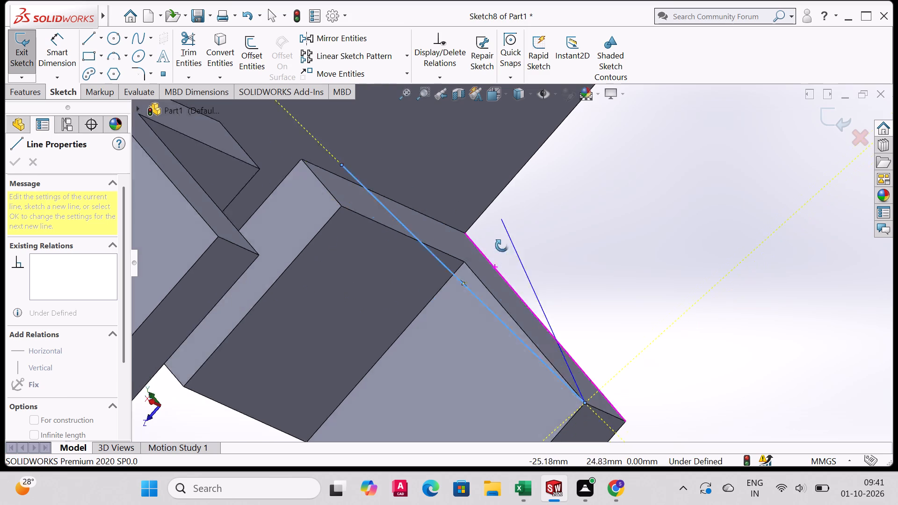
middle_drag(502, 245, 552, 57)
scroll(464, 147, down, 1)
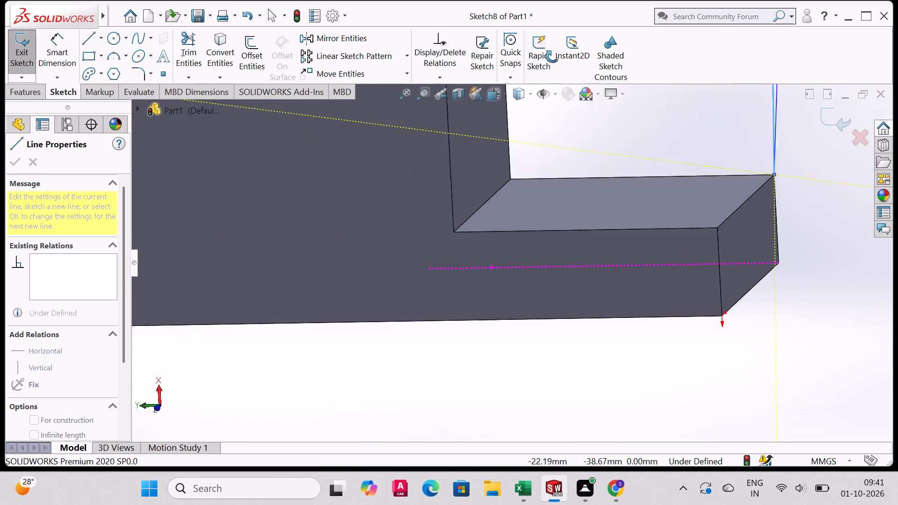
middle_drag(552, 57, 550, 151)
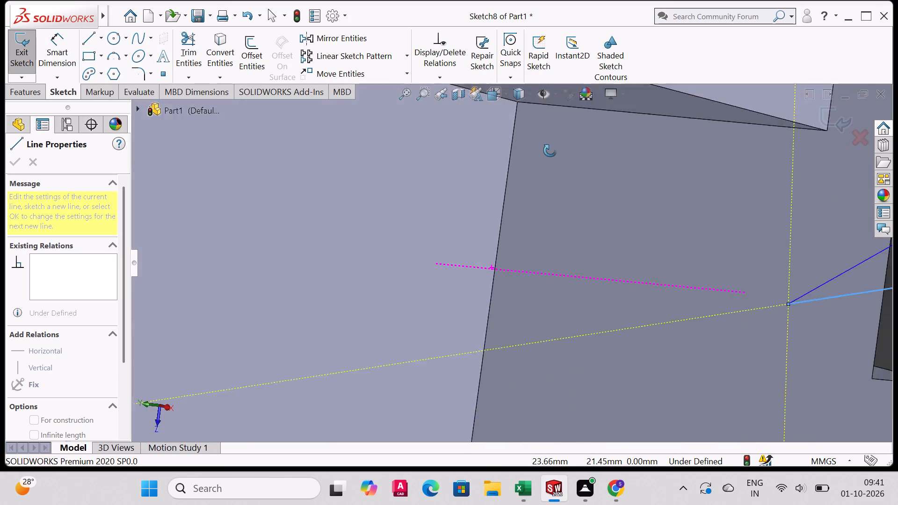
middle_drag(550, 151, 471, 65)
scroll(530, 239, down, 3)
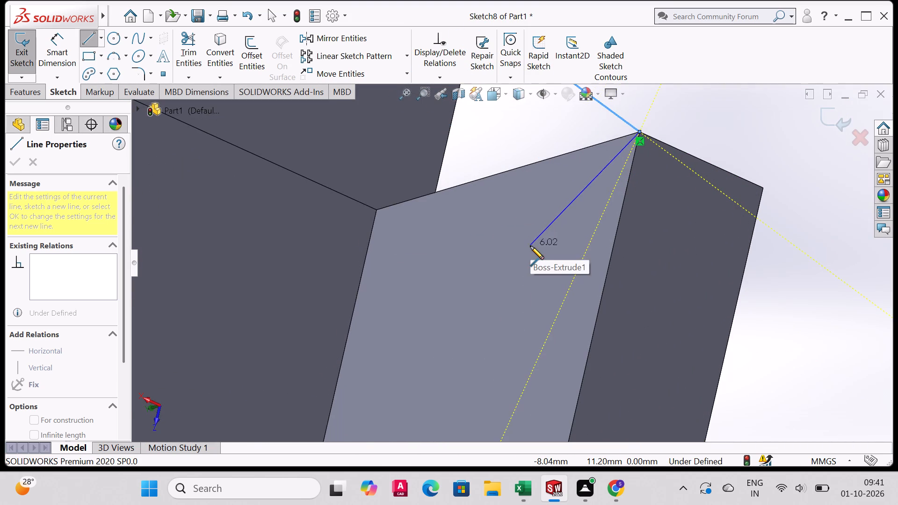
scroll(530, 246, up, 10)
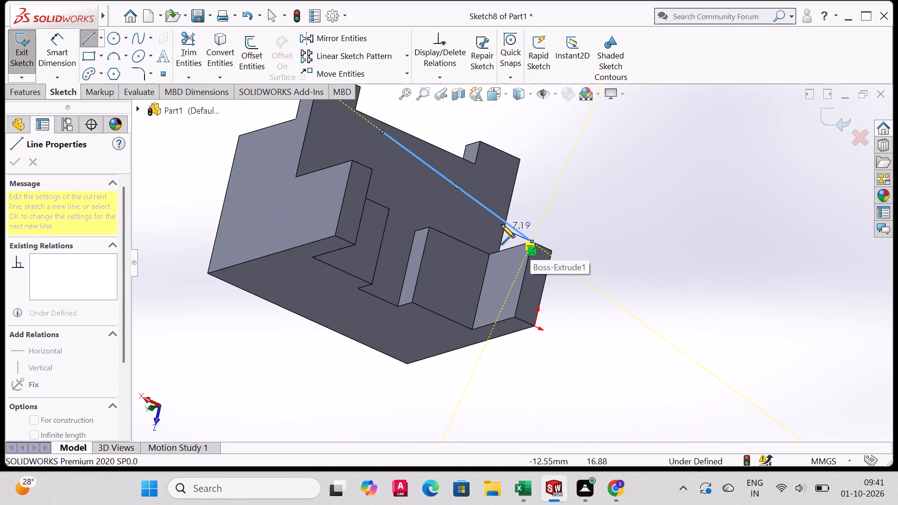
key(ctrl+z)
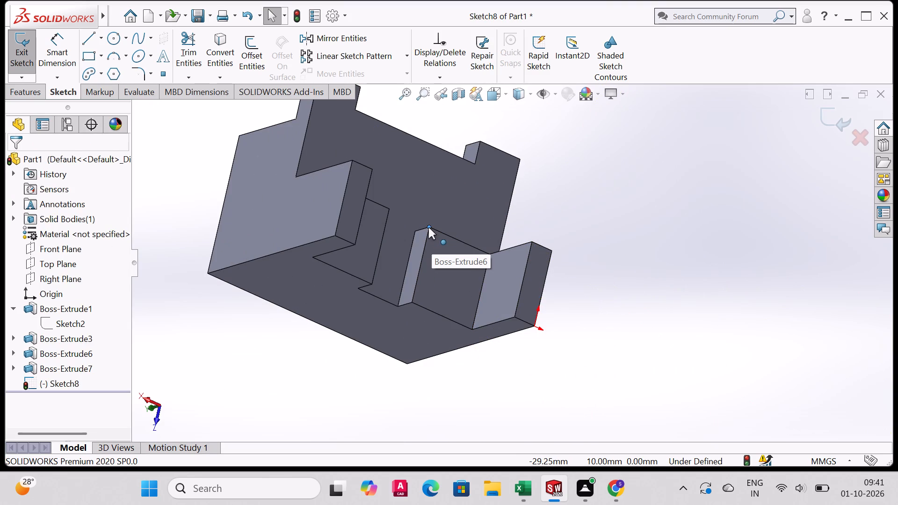
Sketch a closed four-sided outline, about 24.8 by 16.4 mm, from the leg's notch corners to the end strip's inner corners.
click(83, 38)
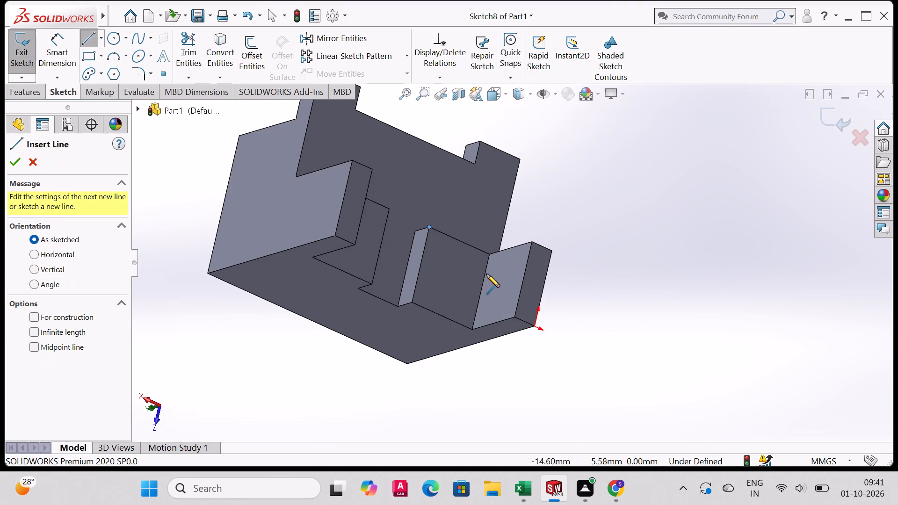
scroll(489, 274, up, 2)
scroll(489, 274, down, 4)
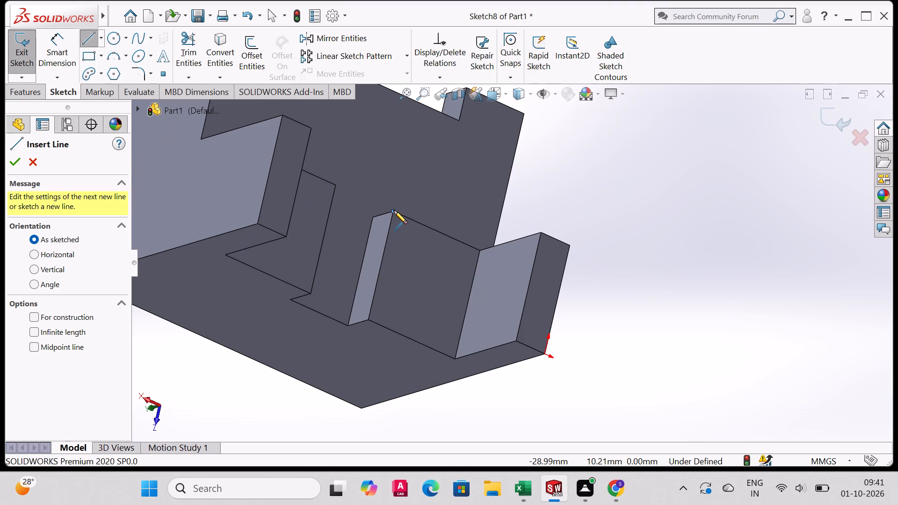
click(394, 210)
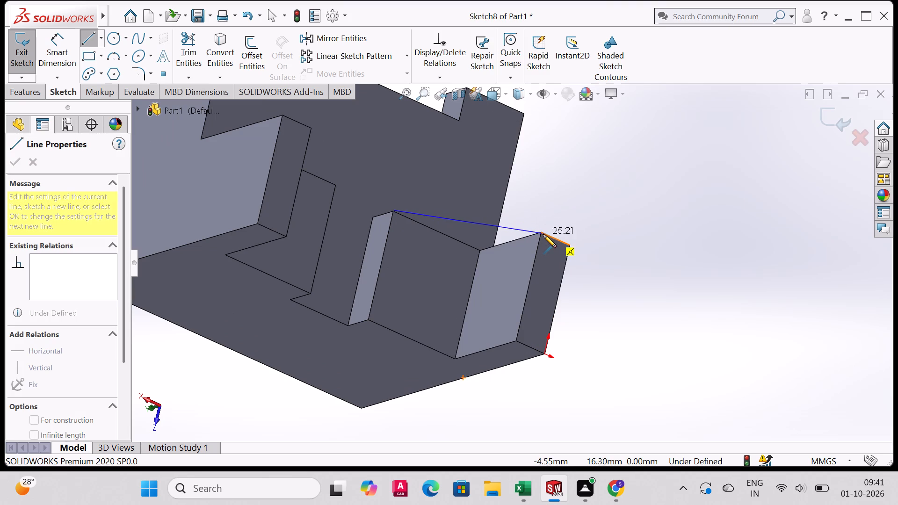
click(541, 231)
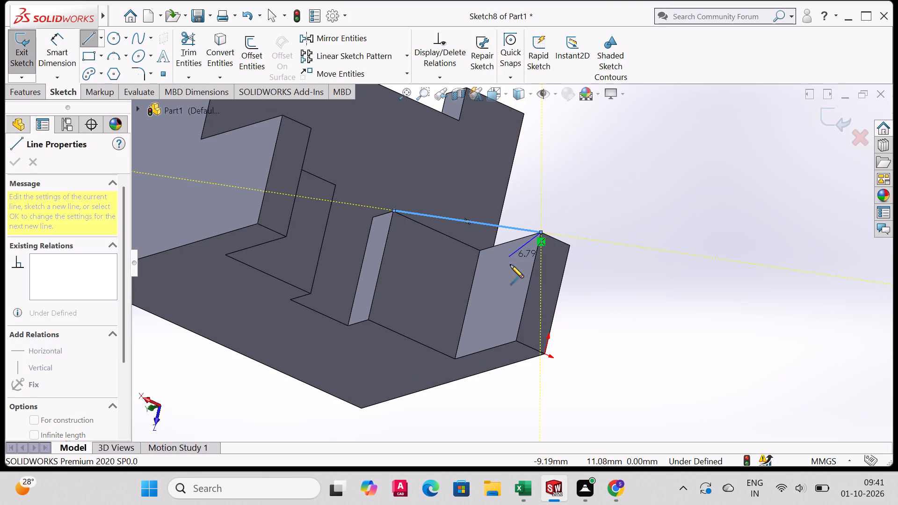
click(516, 341)
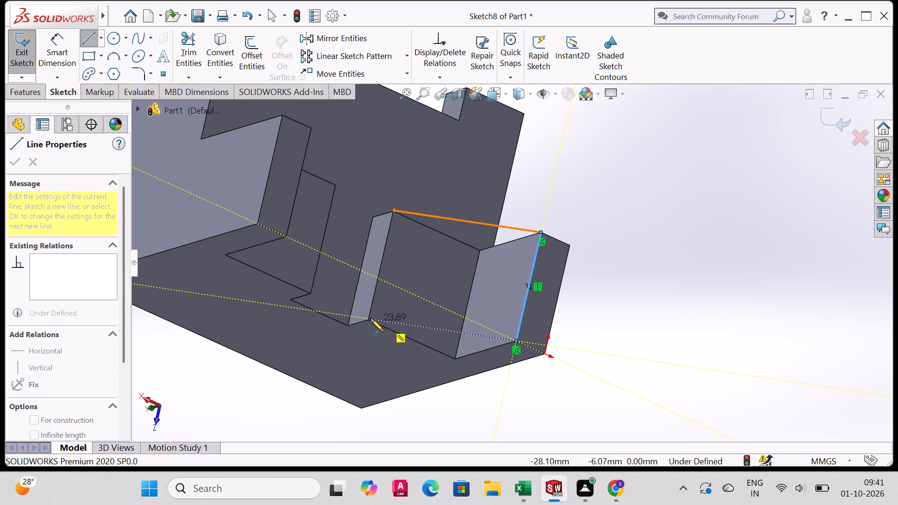
click(369, 319)
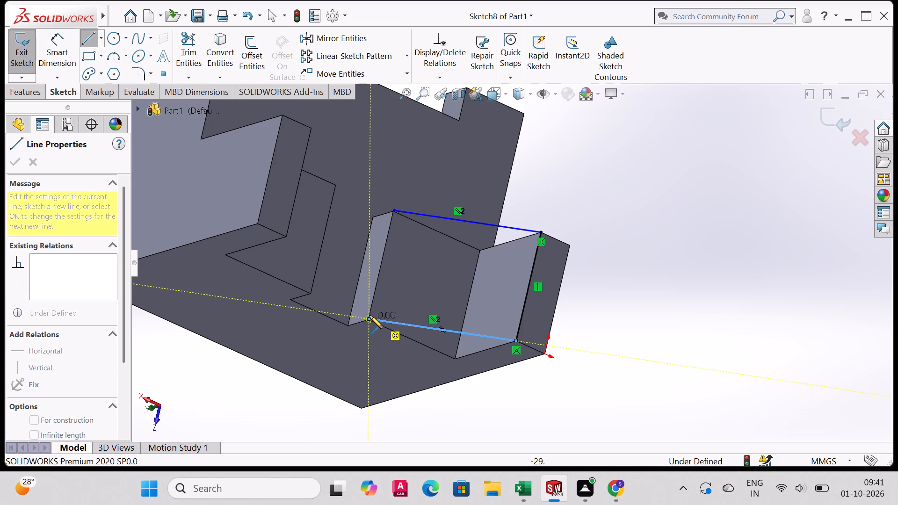
click(394, 209)
right_click(394, 209)
click(426, 218)
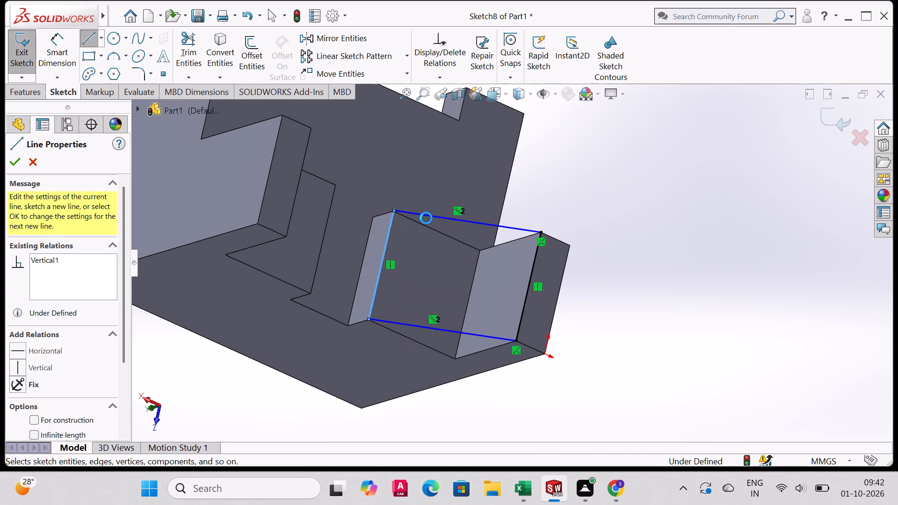
Delete the outline's three lines off the end strip, keeping only the line along the strip's inner edge.
middle_drag(442, 264, 461, 184)
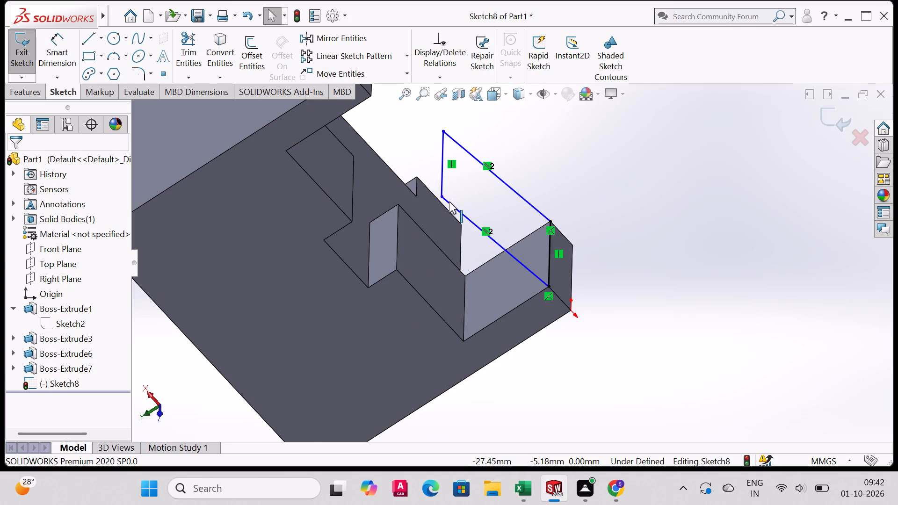
click(450, 202)
key(Delete)
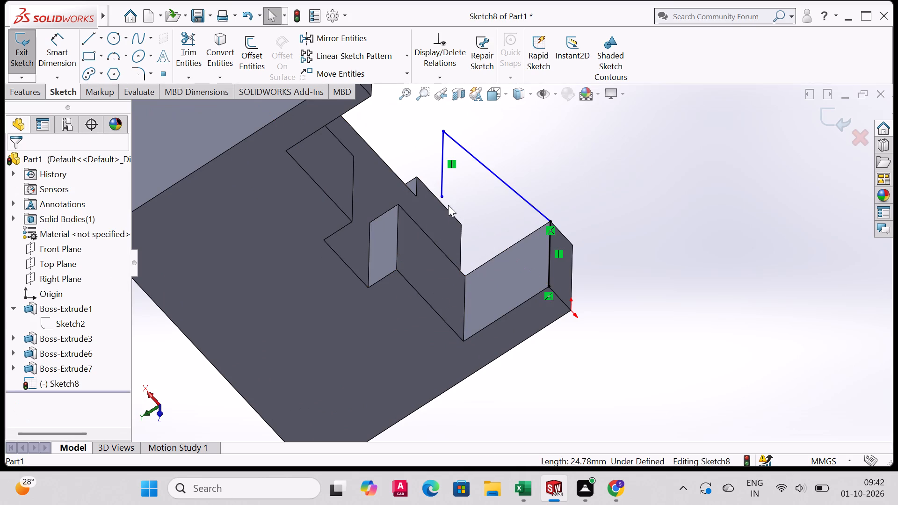
click(506, 183)
key(Delete)
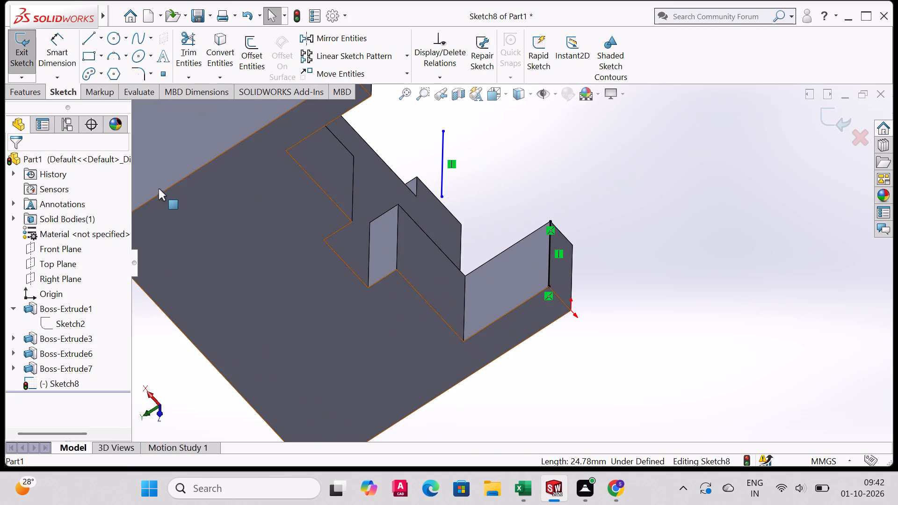
click(441, 166)
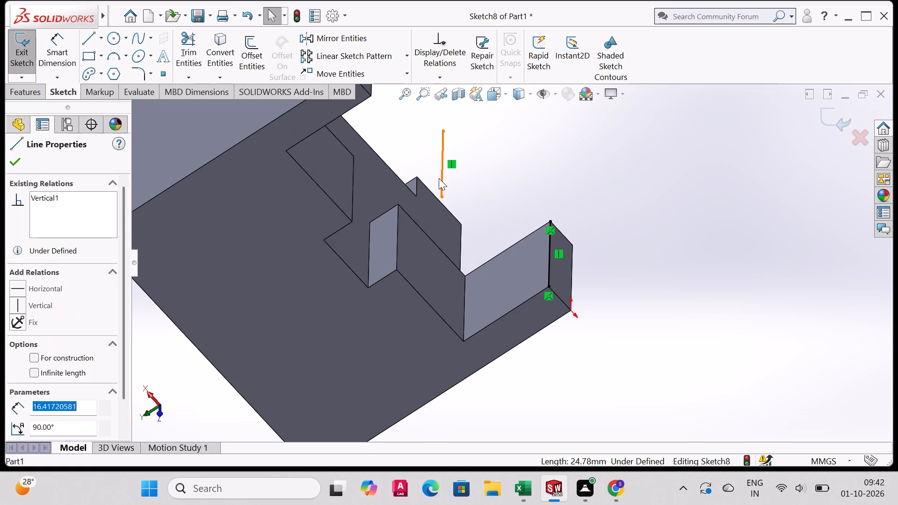
key(Delete)
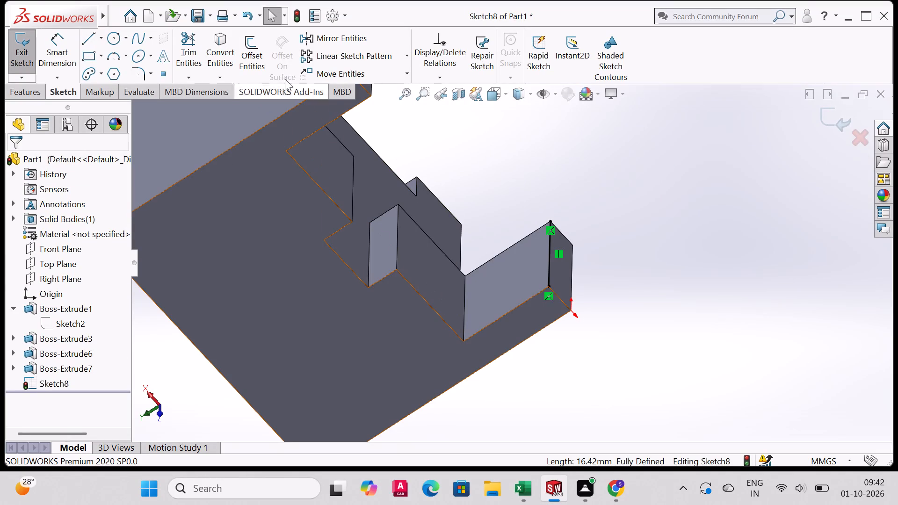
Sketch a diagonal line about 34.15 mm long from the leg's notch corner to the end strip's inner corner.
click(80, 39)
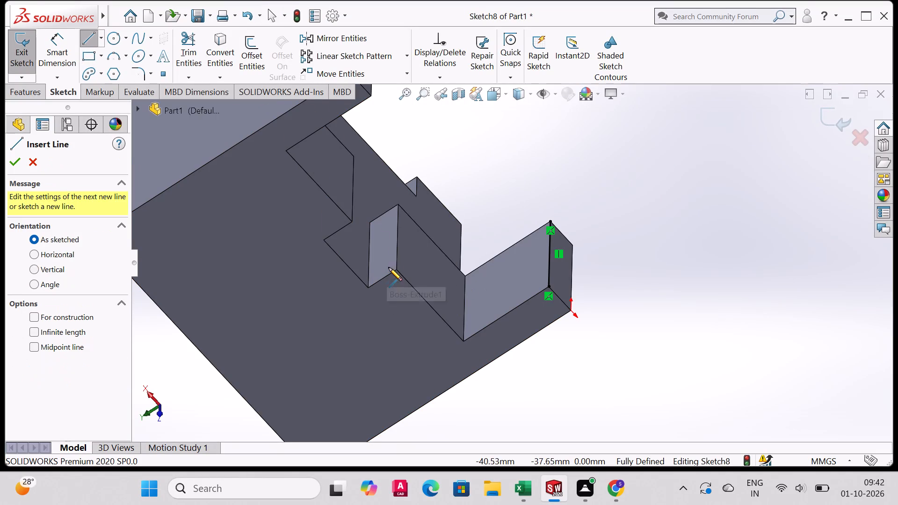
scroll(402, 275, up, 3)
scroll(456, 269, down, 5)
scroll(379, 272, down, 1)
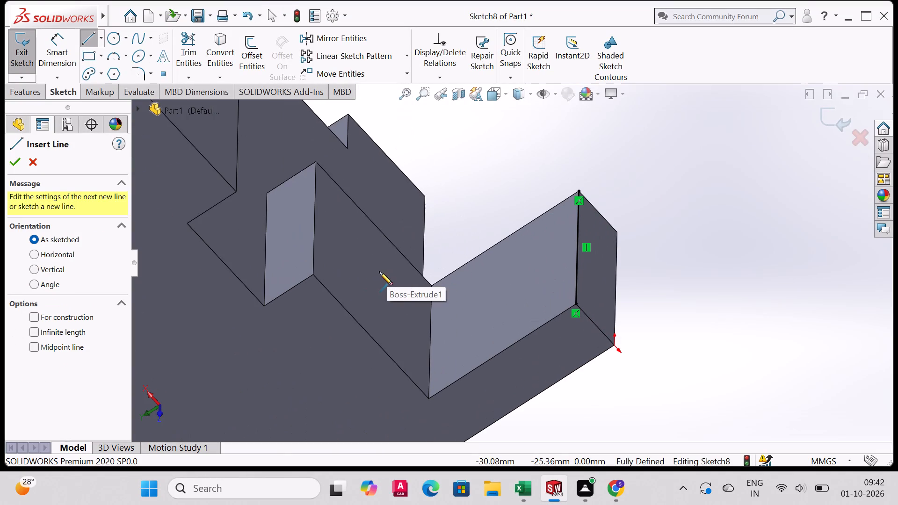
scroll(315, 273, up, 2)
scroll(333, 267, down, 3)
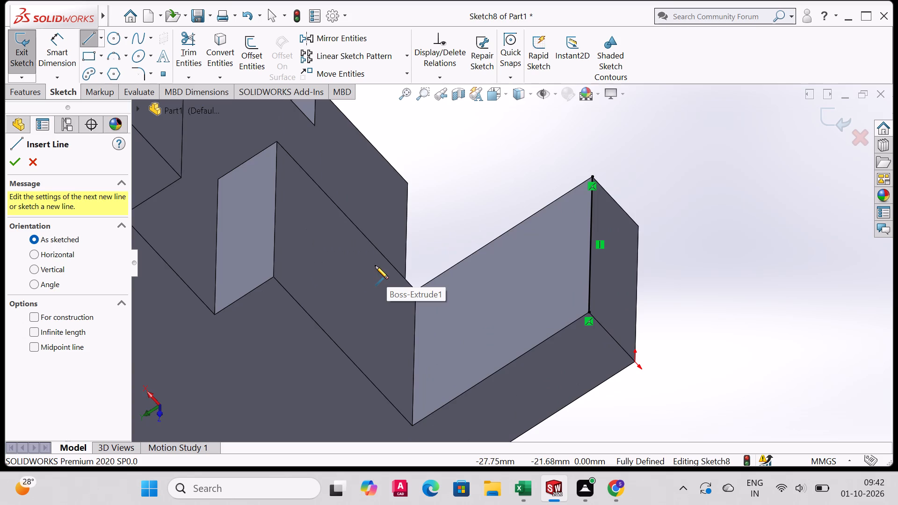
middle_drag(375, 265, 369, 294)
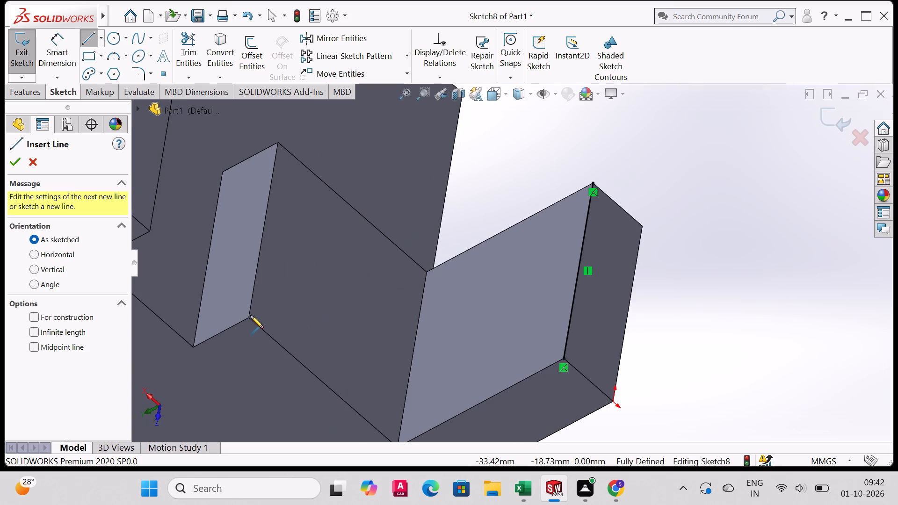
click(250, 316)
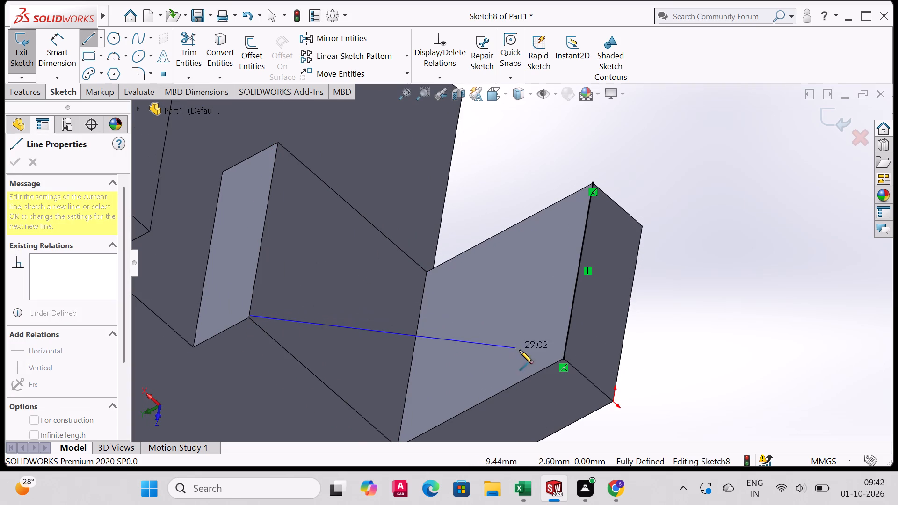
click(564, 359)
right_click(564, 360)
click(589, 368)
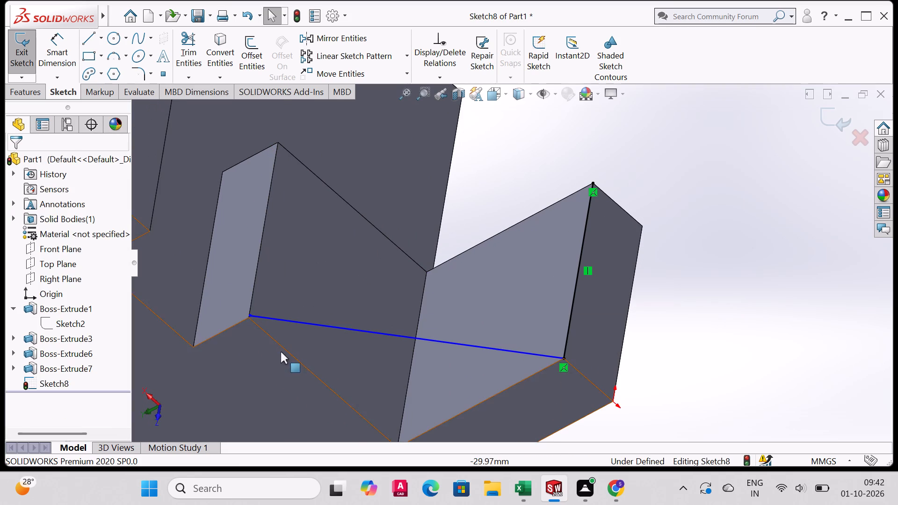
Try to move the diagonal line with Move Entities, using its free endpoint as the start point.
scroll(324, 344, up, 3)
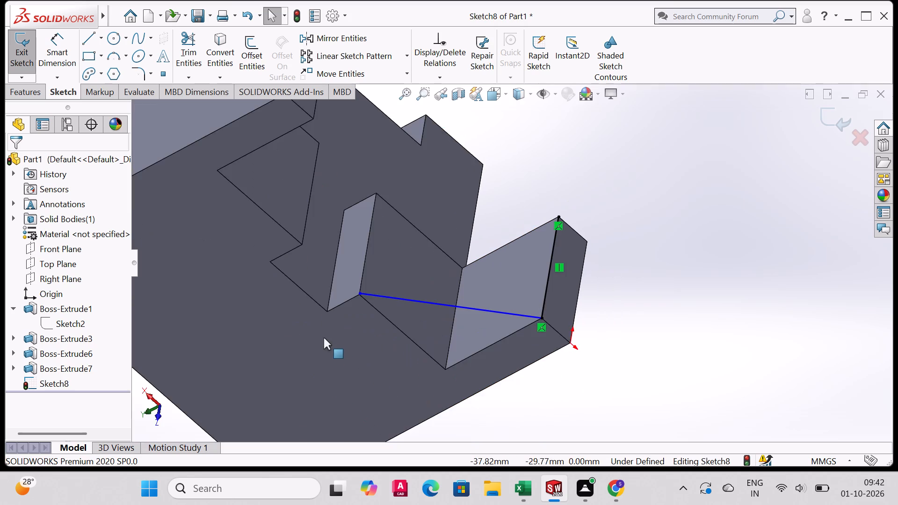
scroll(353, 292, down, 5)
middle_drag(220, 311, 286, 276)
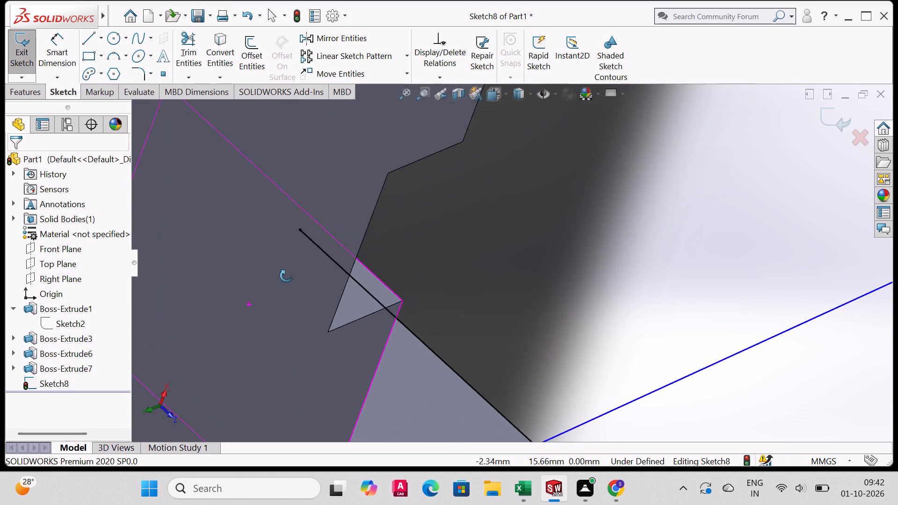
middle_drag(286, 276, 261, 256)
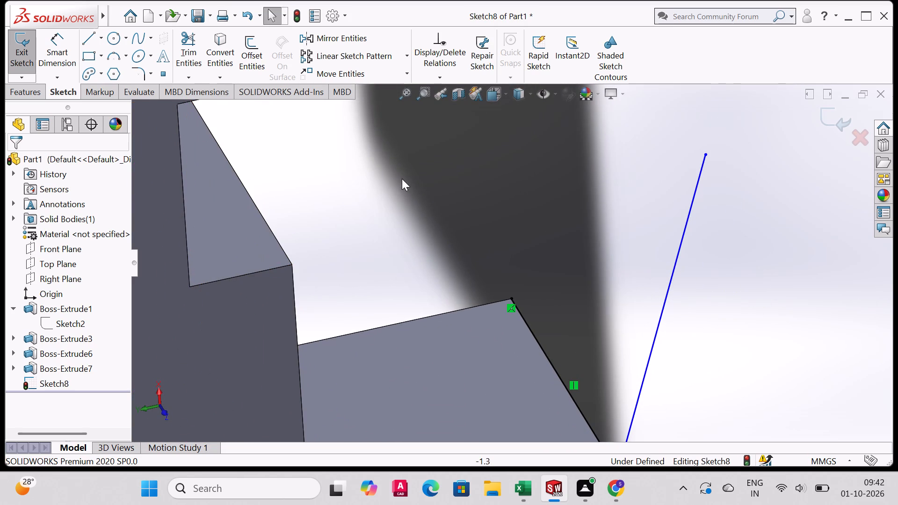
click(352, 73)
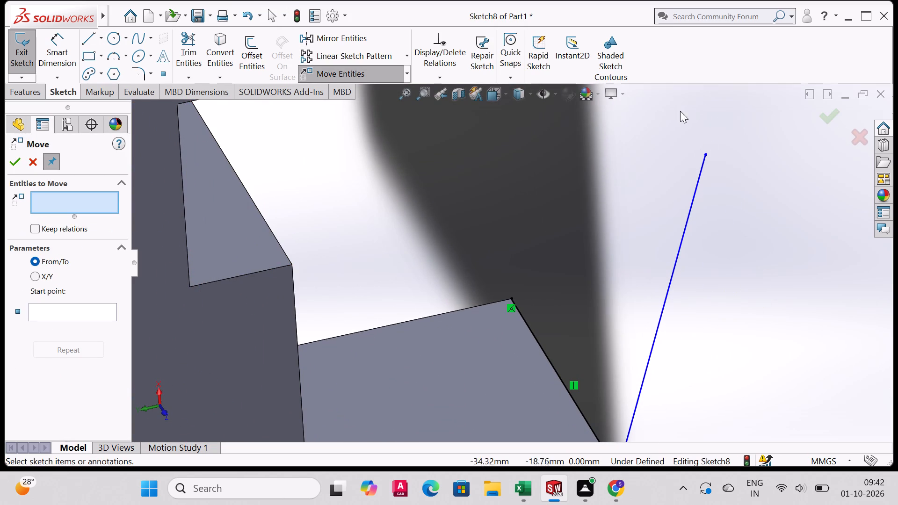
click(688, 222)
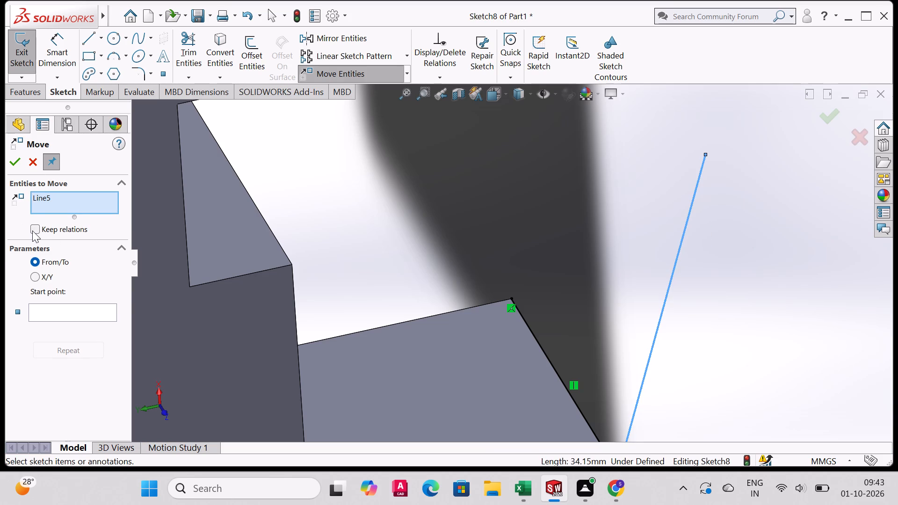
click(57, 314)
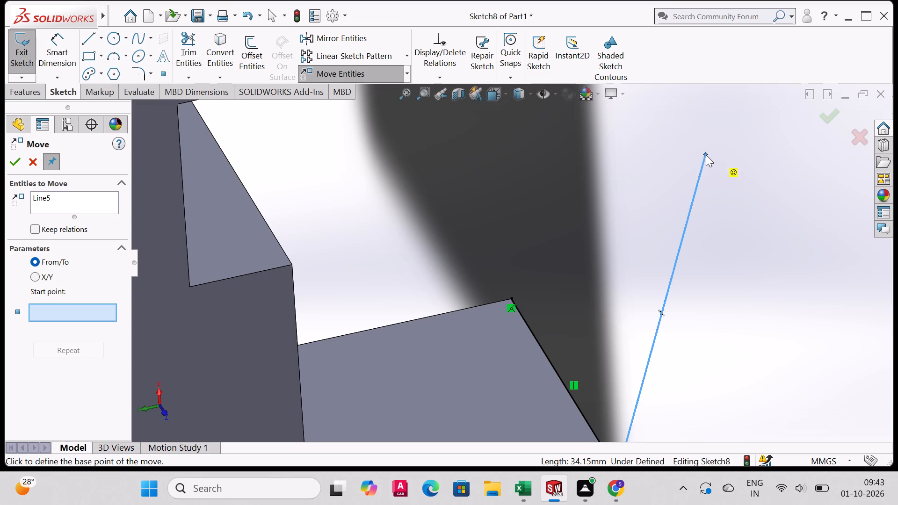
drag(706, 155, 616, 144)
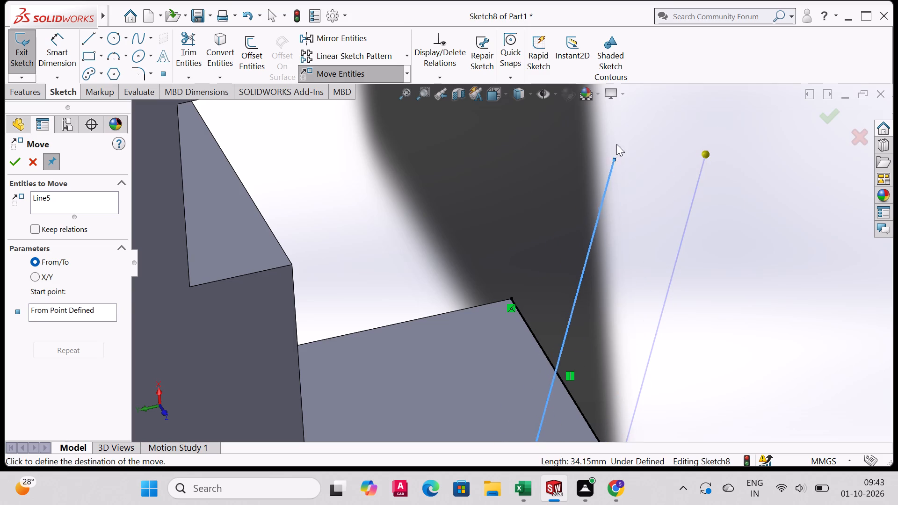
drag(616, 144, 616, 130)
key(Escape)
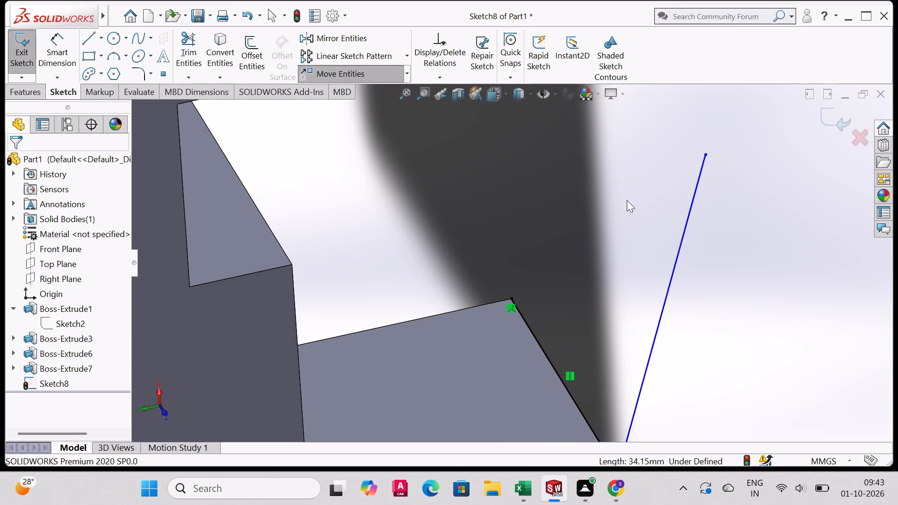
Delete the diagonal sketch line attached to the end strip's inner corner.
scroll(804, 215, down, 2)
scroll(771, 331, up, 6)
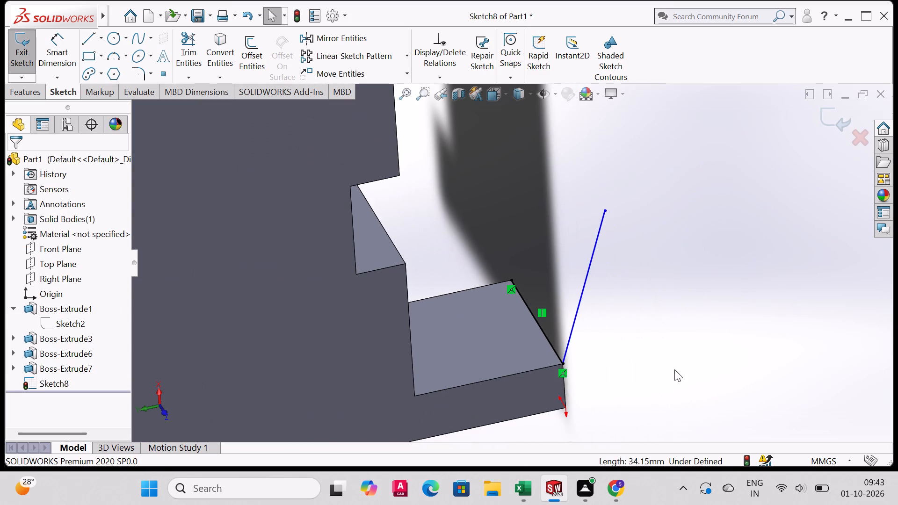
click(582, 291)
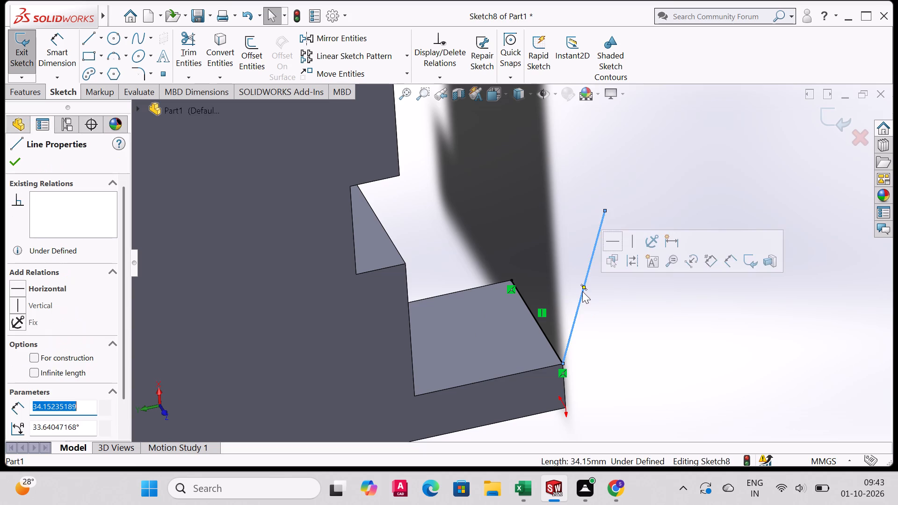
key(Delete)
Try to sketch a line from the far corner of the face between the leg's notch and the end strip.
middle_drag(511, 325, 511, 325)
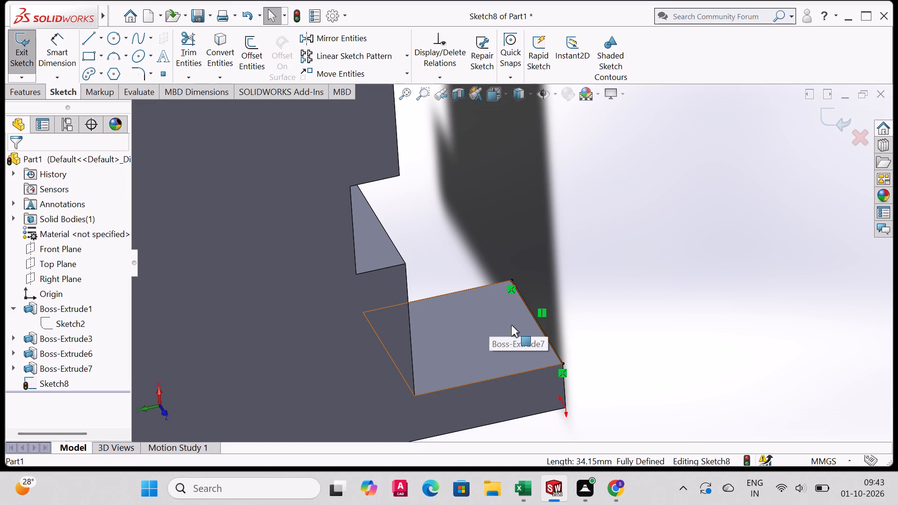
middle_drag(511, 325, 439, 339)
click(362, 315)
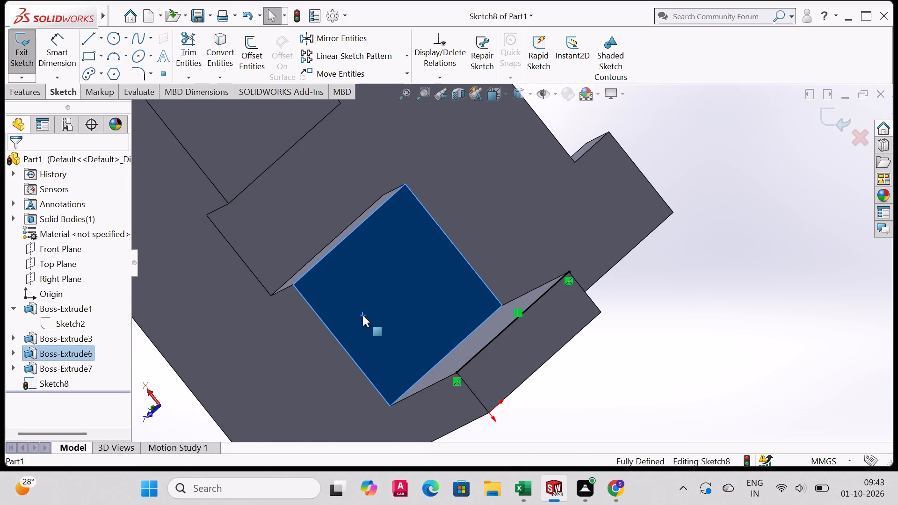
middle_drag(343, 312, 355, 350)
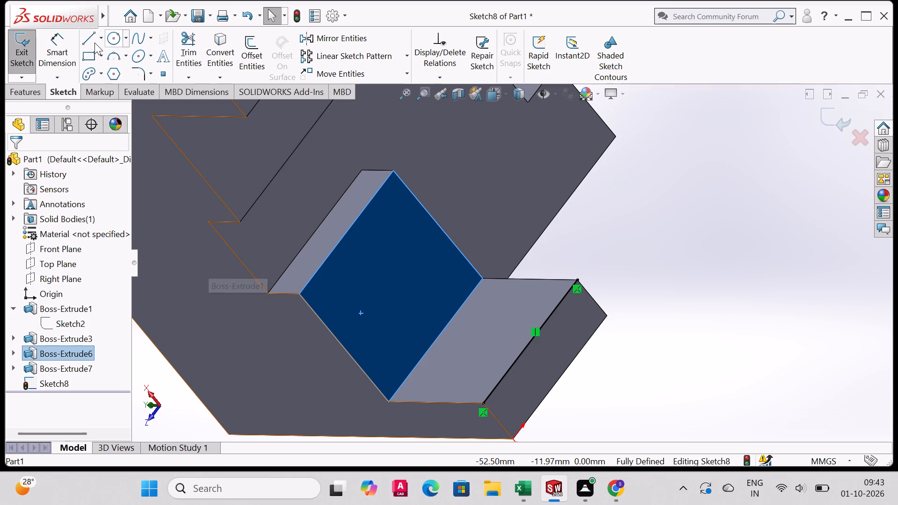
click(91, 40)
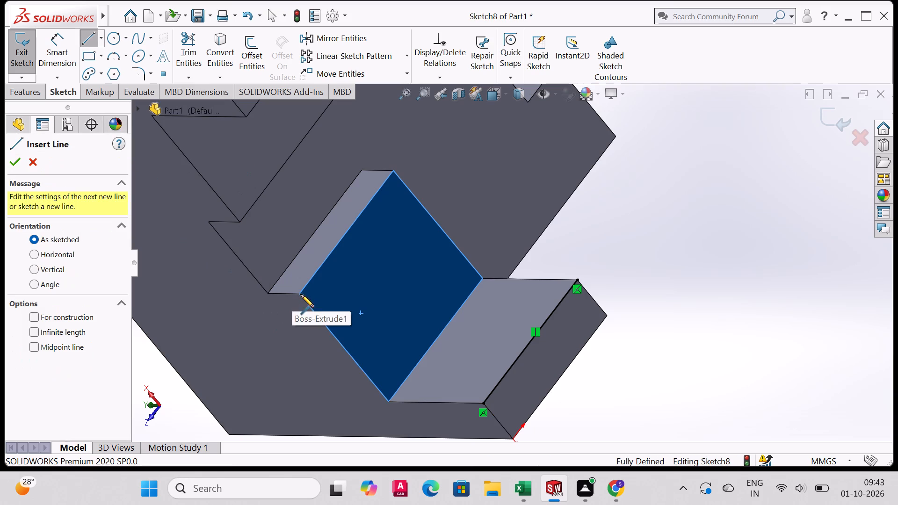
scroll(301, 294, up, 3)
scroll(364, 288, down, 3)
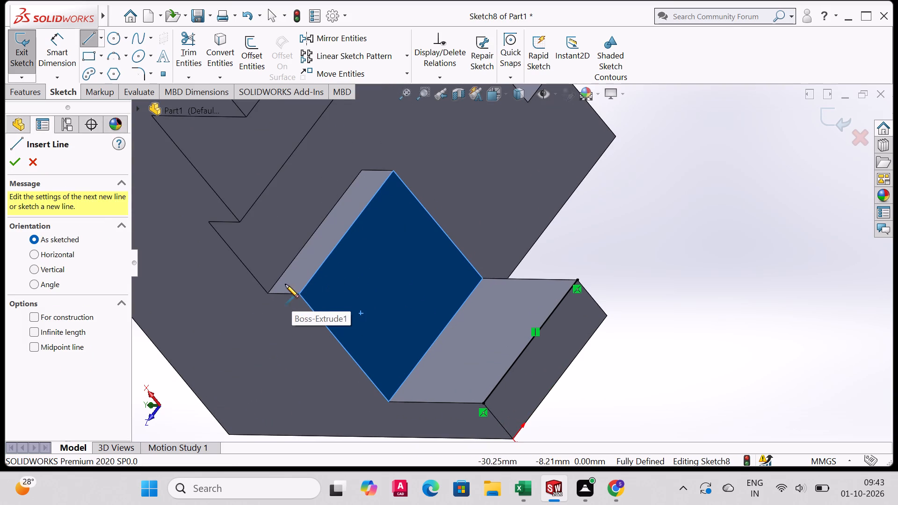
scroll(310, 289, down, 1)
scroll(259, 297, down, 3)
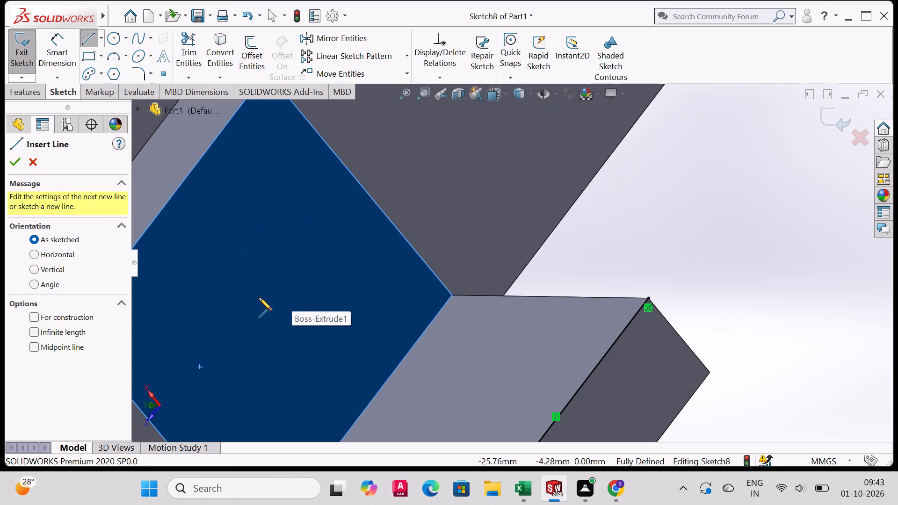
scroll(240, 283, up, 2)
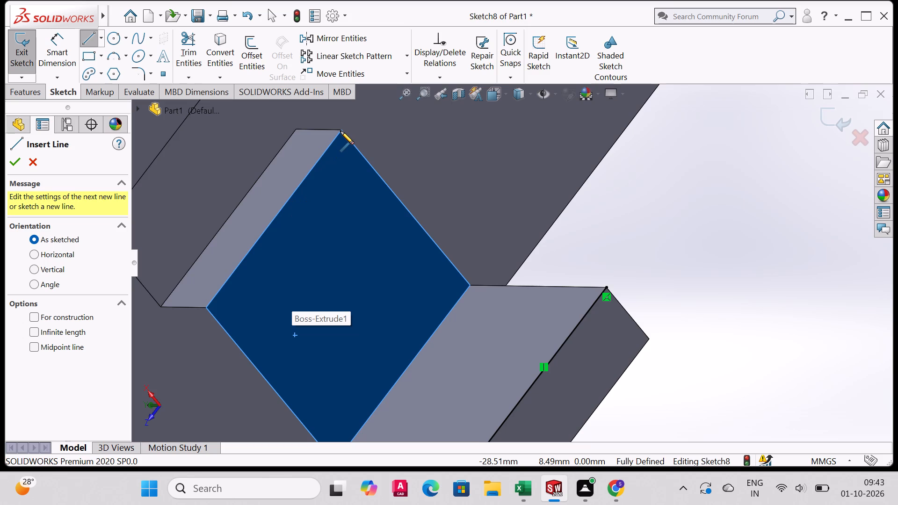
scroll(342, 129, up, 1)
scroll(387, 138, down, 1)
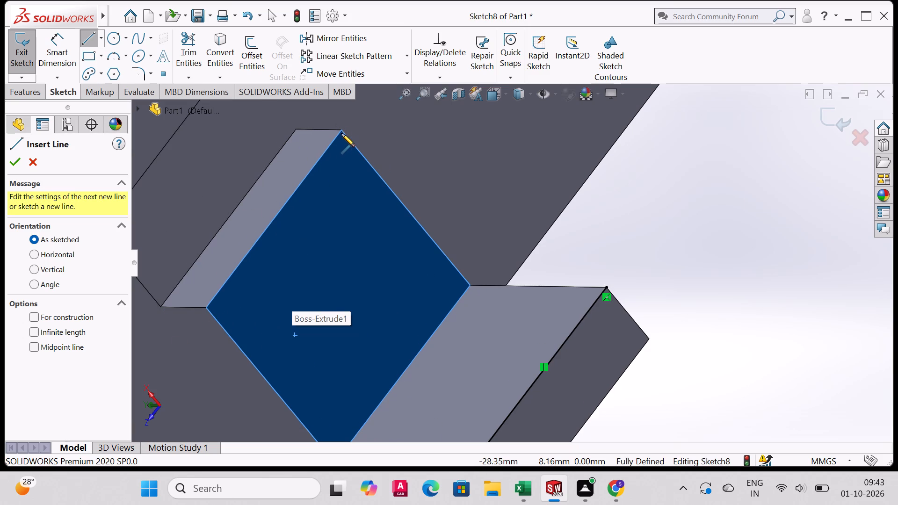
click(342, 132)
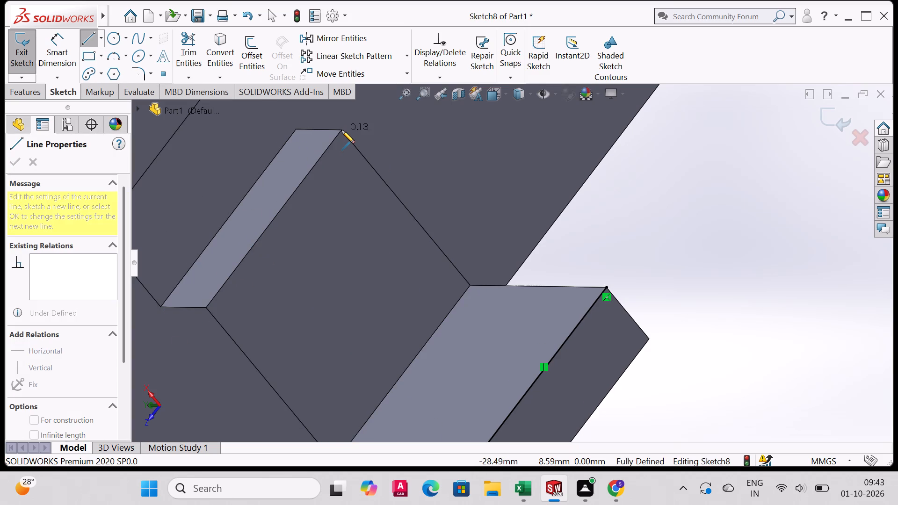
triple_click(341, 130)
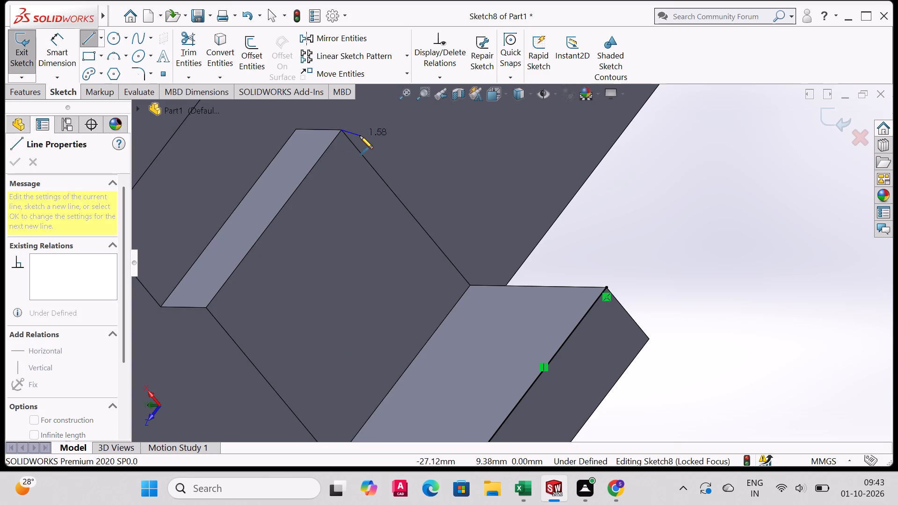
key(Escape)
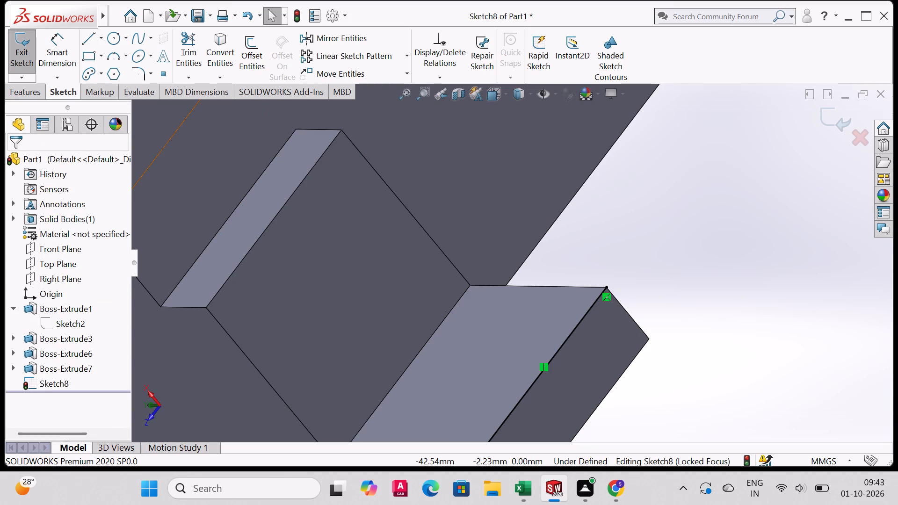
Examine the leg face between the central notch and the end strip in the standard front, side, top and bottom views.
click(305, 234)
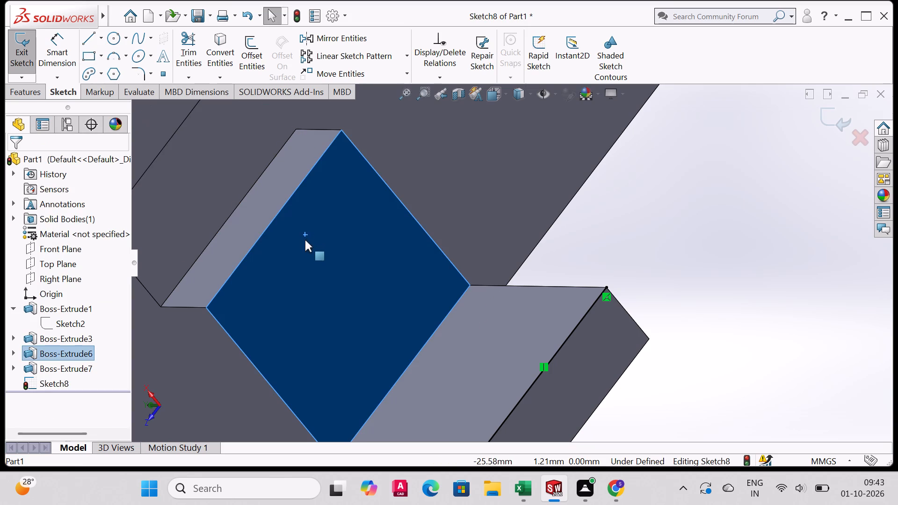
middle_drag(334, 302, 419, 252)
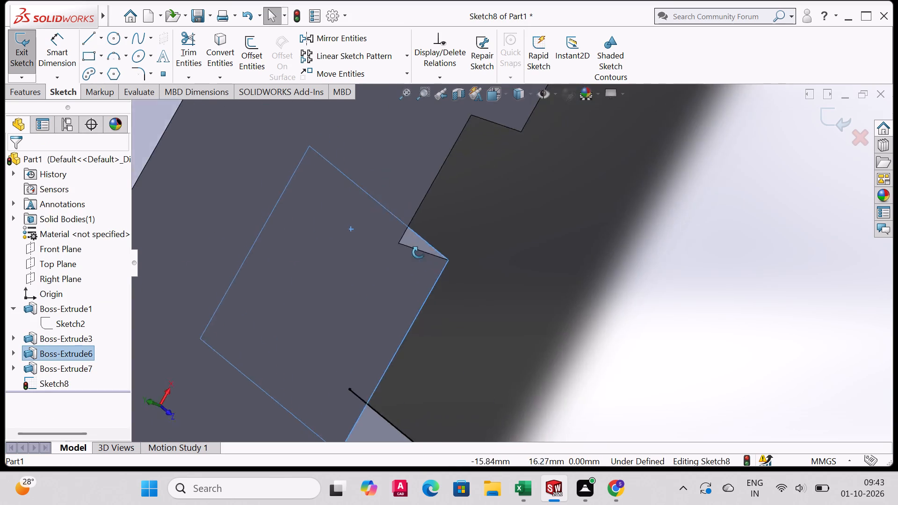
middle_drag(419, 252, 304, 119)
scroll(304, 119, up, 1)
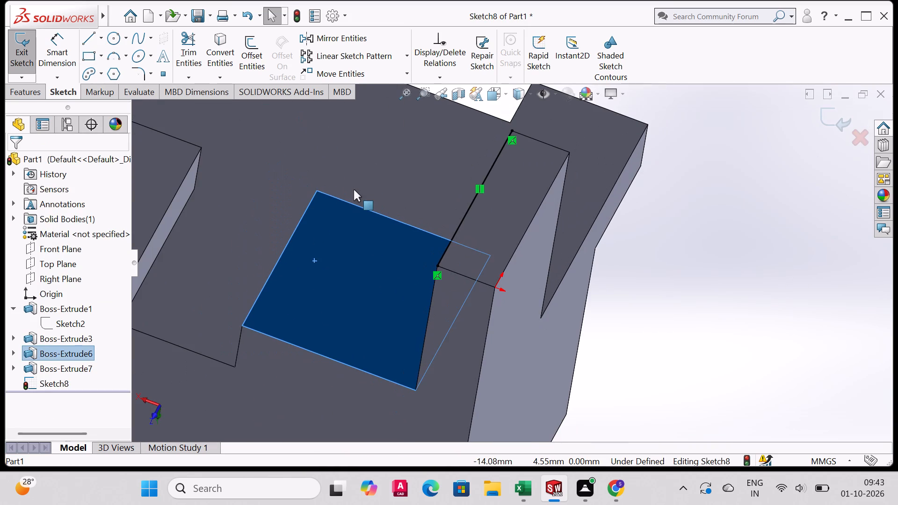
key(ctrl+1)
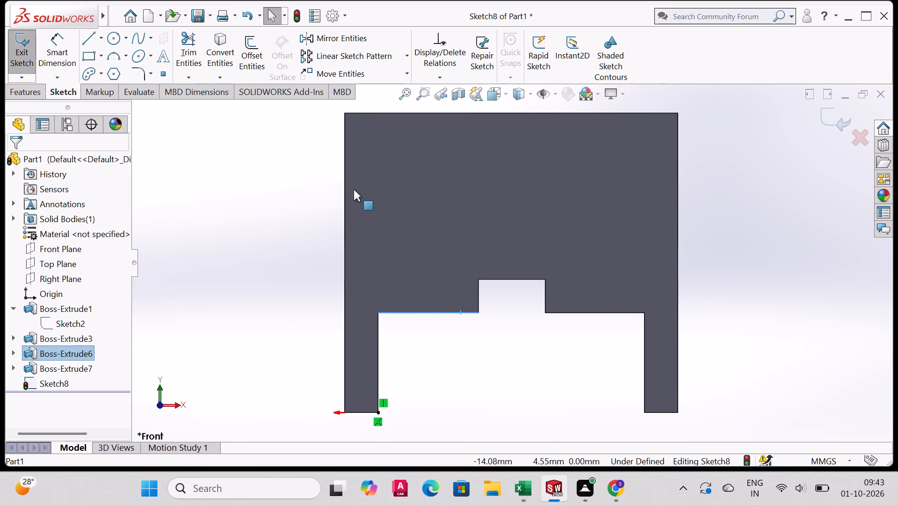
key(ctrl+2)
key(ctrl+3)
key(ctrl+4)
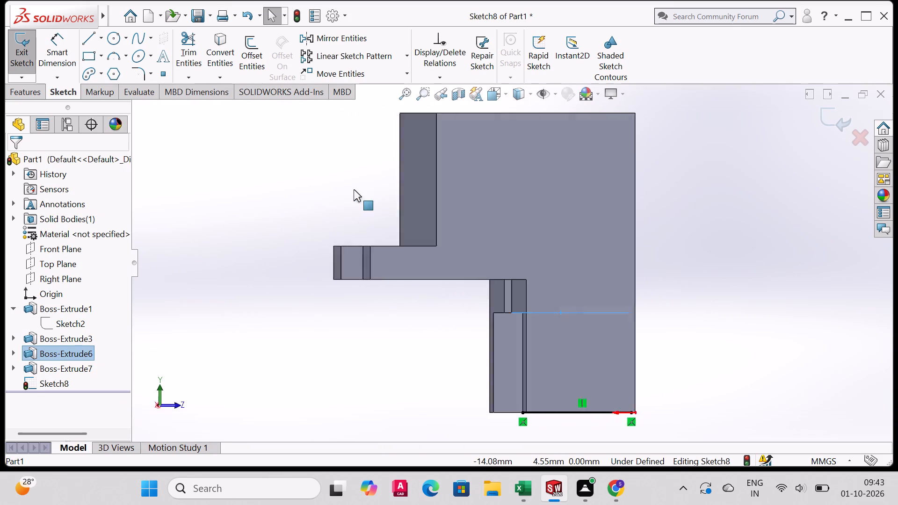
ctrl+click(354, 189)
key(ctrl+5)
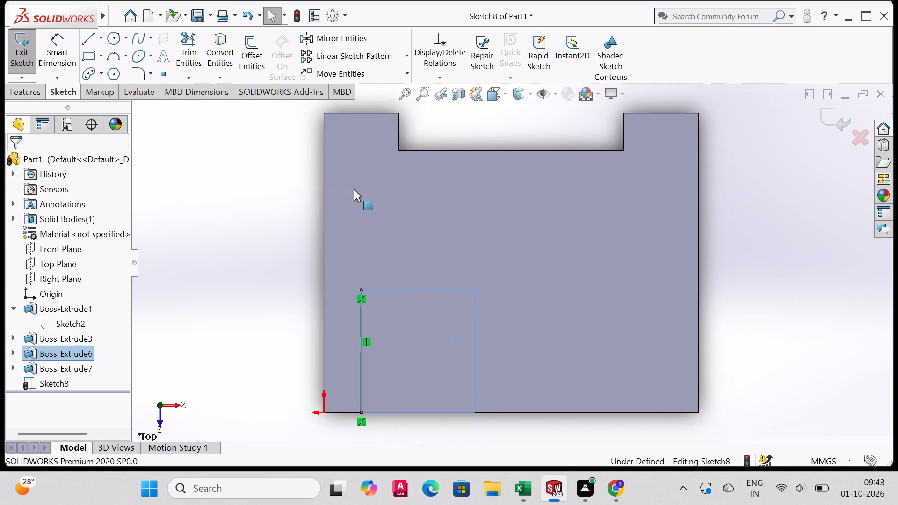
key(ctrl+6)
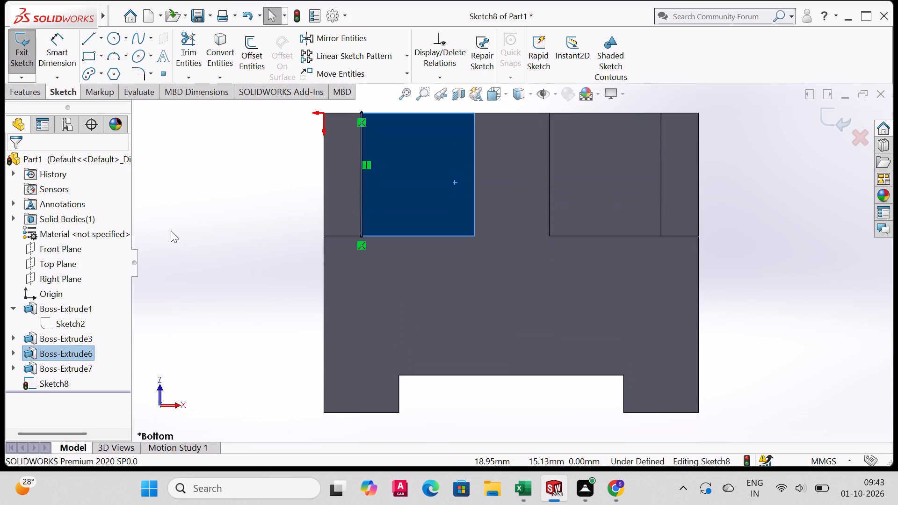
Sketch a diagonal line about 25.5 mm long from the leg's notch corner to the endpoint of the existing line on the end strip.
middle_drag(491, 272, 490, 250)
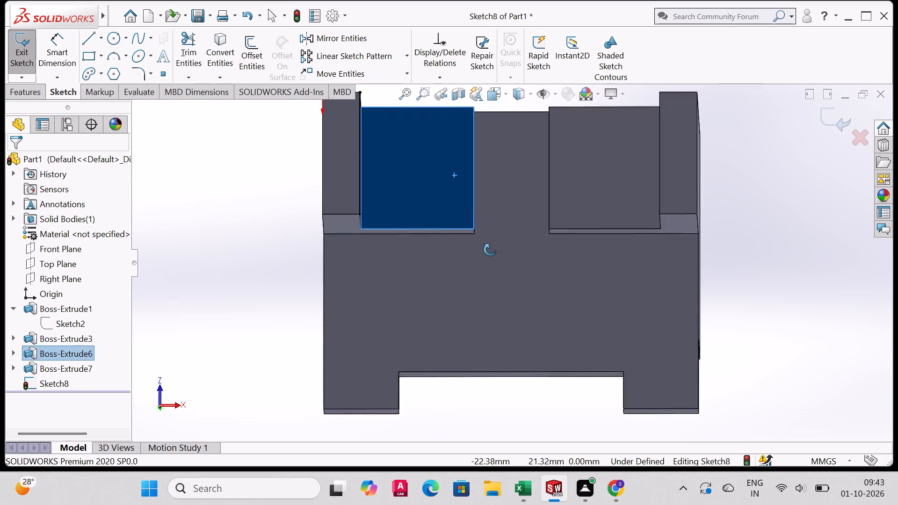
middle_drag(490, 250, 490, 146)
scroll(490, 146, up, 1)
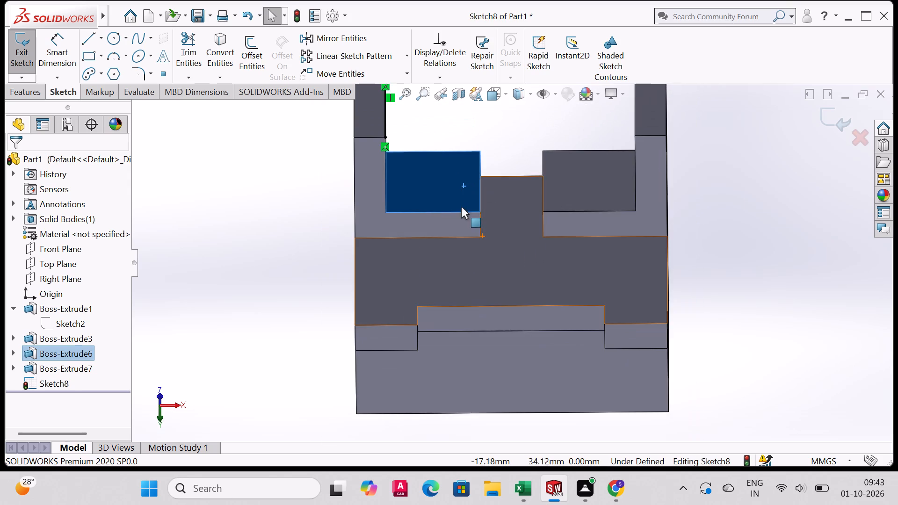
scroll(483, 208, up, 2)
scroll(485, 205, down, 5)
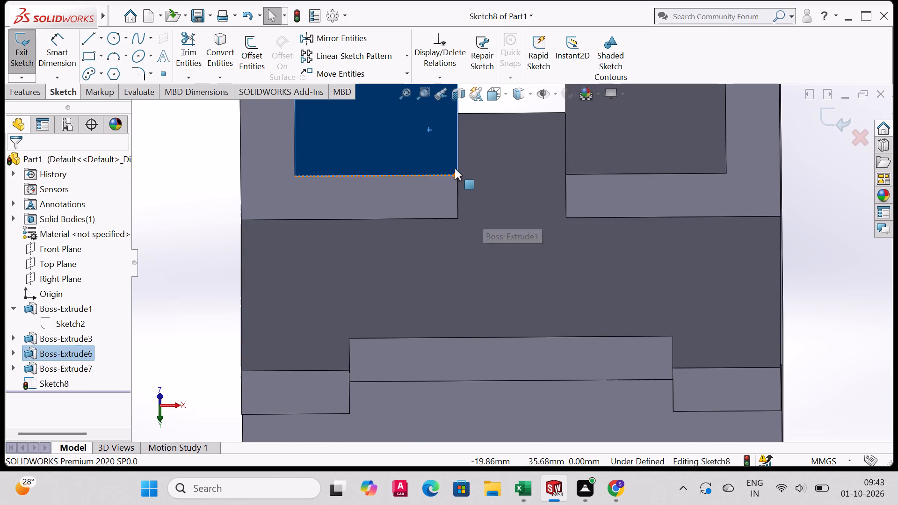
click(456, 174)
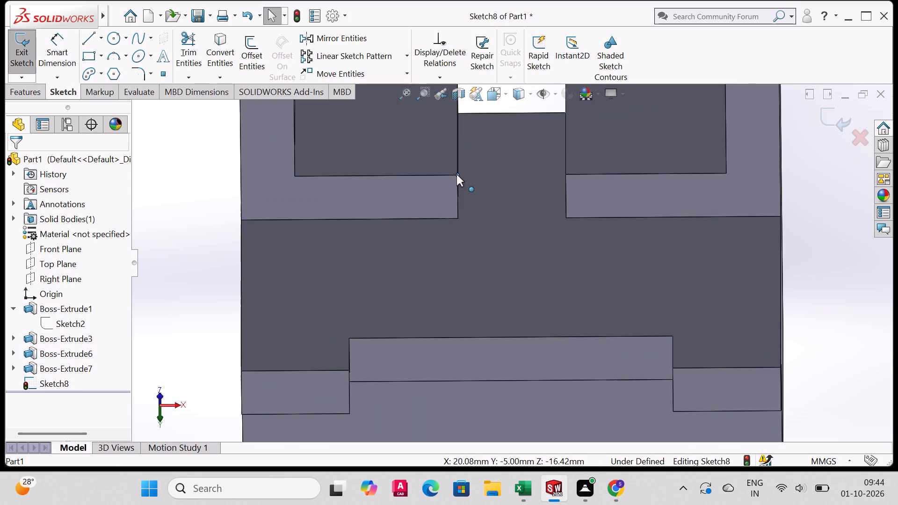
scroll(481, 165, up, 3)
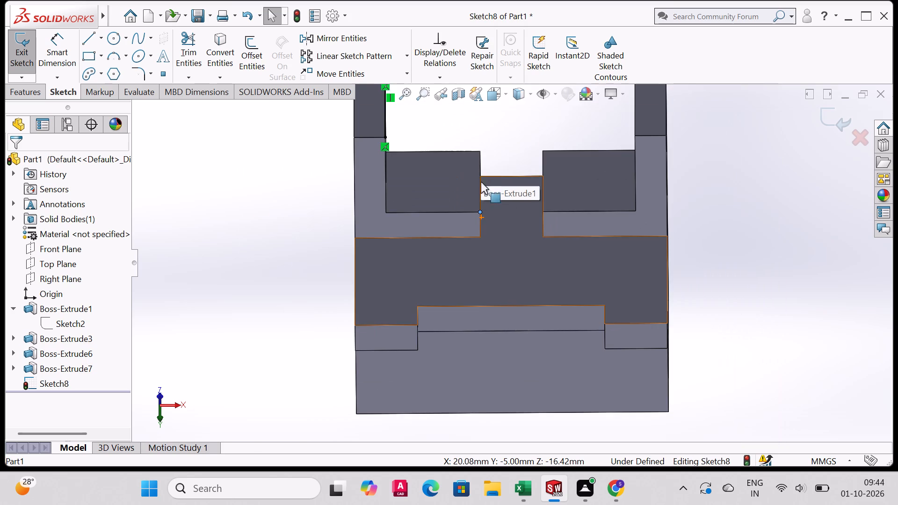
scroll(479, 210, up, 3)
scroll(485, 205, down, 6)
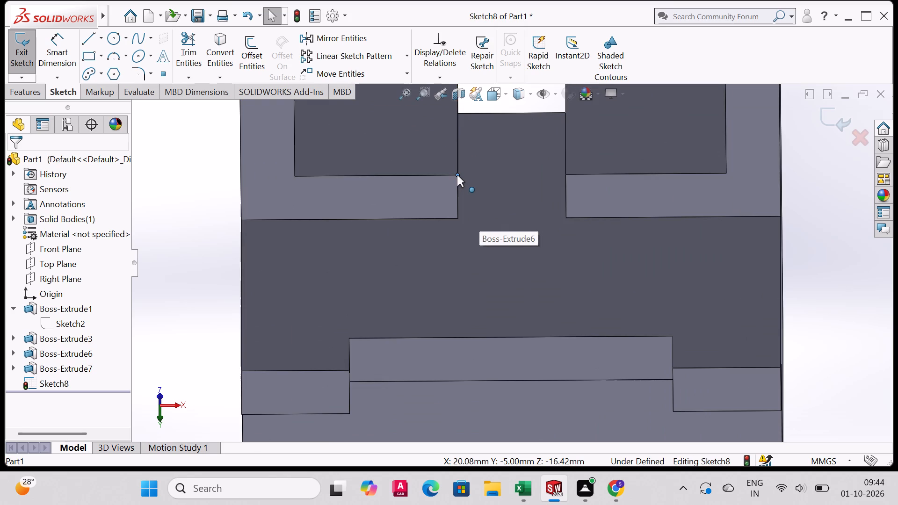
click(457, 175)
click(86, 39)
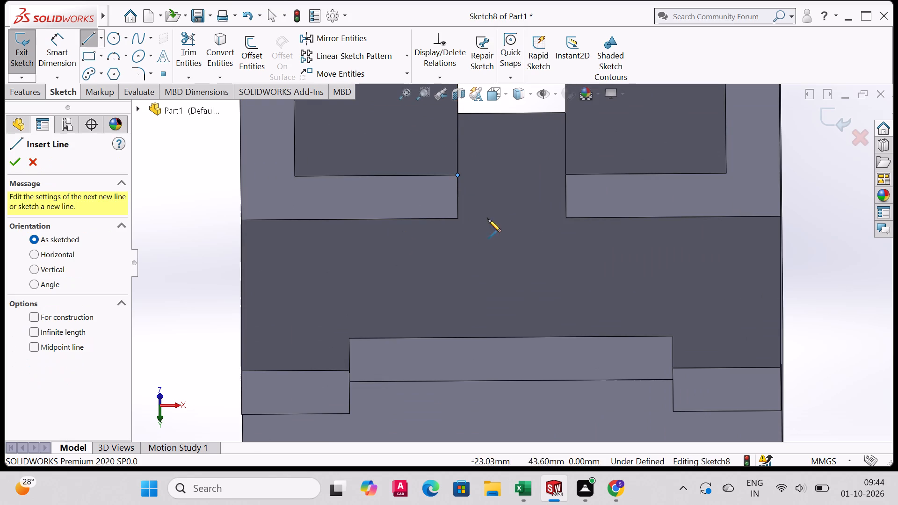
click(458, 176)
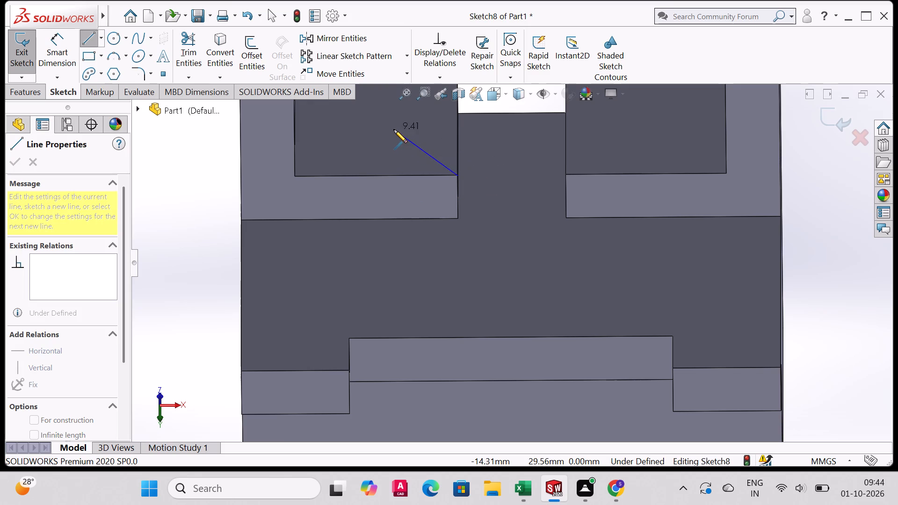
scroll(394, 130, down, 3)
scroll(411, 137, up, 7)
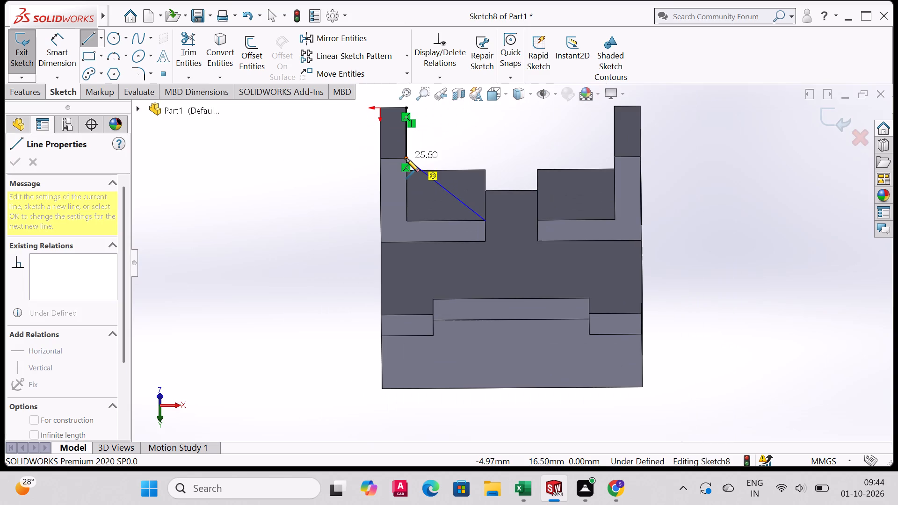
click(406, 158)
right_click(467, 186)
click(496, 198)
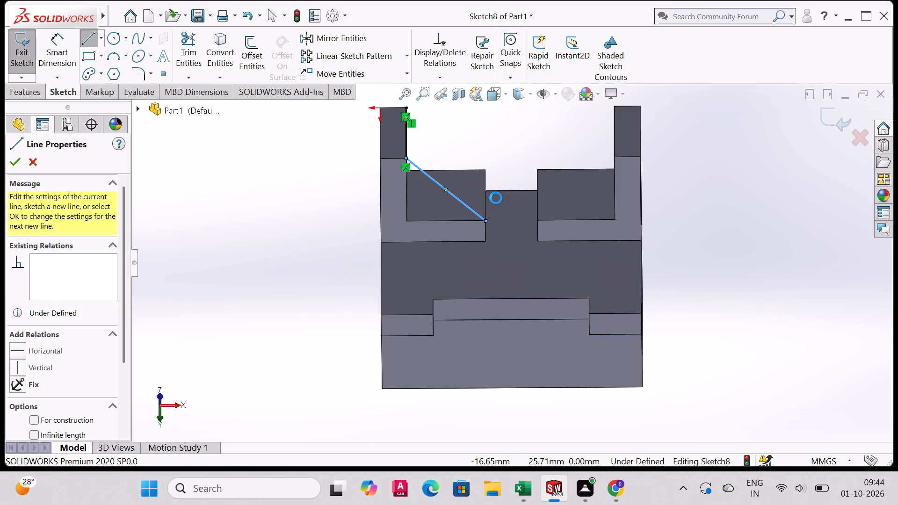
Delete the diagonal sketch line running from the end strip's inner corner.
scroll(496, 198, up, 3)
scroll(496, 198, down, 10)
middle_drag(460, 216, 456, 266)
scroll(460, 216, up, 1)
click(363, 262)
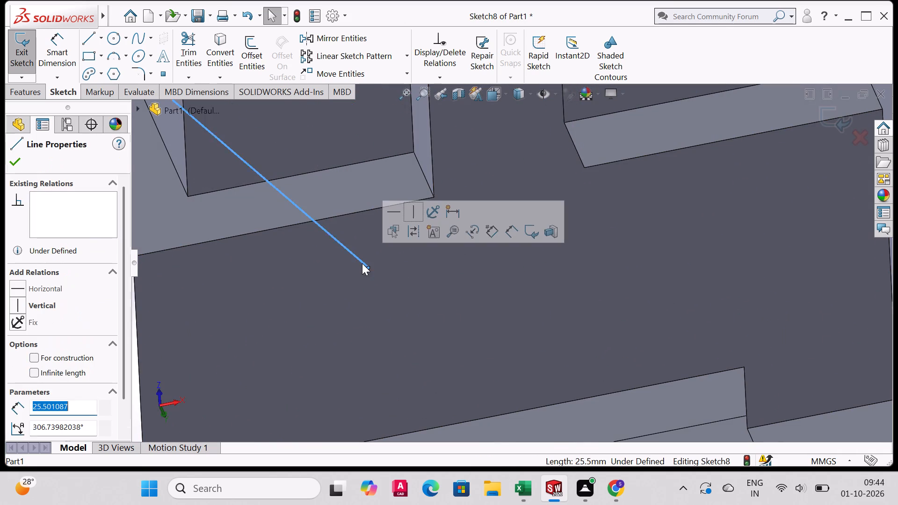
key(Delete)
Examine the underside of the part around the legs, central notch and end strips from several angles.
scroll(402, 251, down, 3)
scroll(362, 225, up, 2)
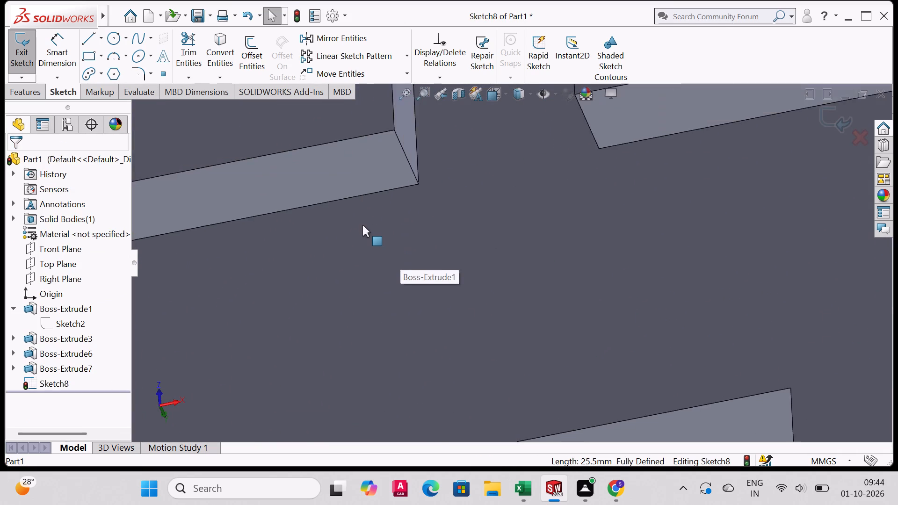
scroll(362, 225, up, 4)
middle_drag(376, 157, 394, 139)
scroll(377, 217, down, 1)
scroll(378, 205, up, 1)
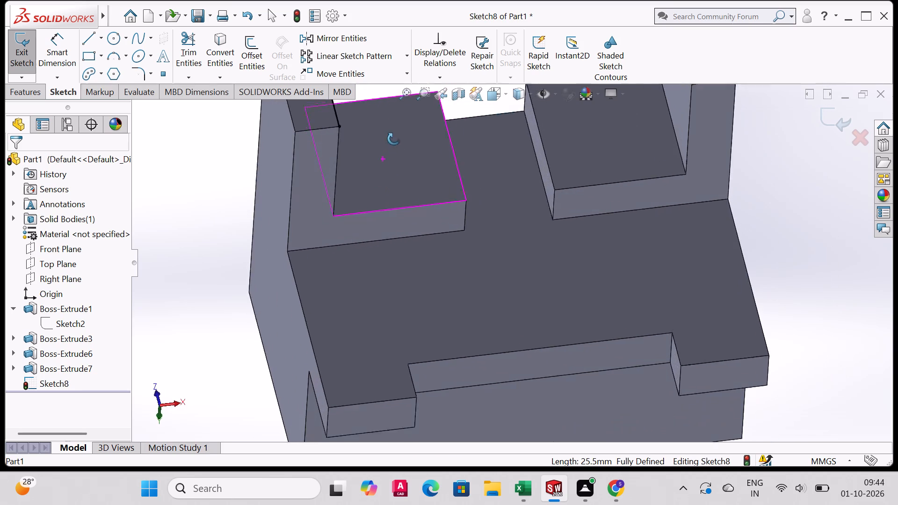
middle_drag(394, 139, 365, 78)
scroll(453, 218, down, 3)
scroll(450, 198, up, 4)
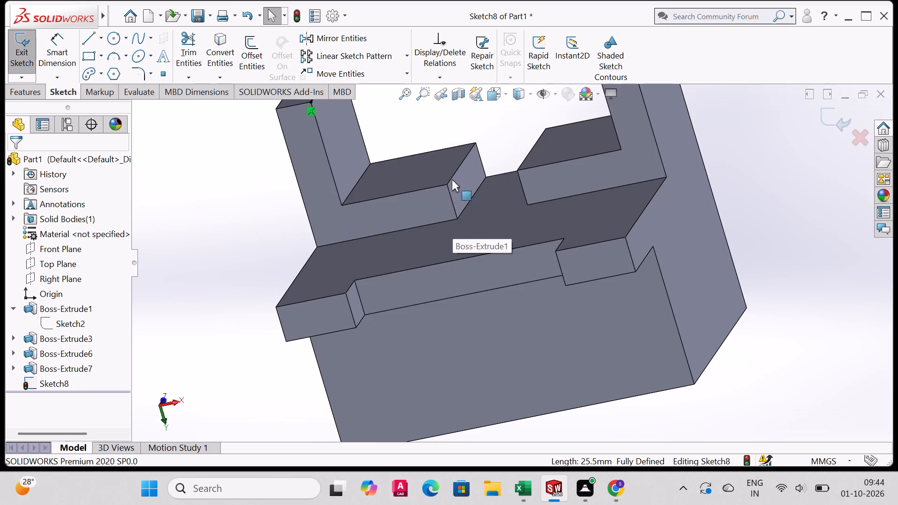
middle_drag(454, 156, 466, 206)
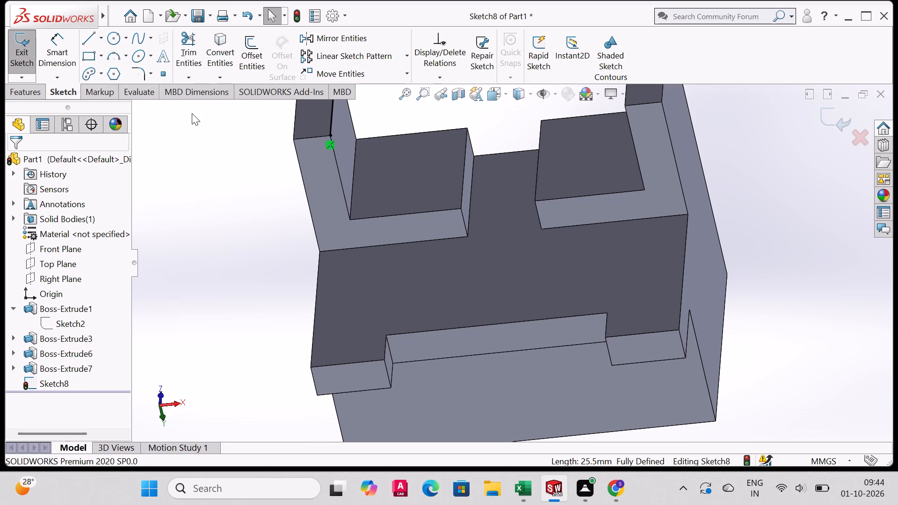
scroll(498, 283, down, 2)
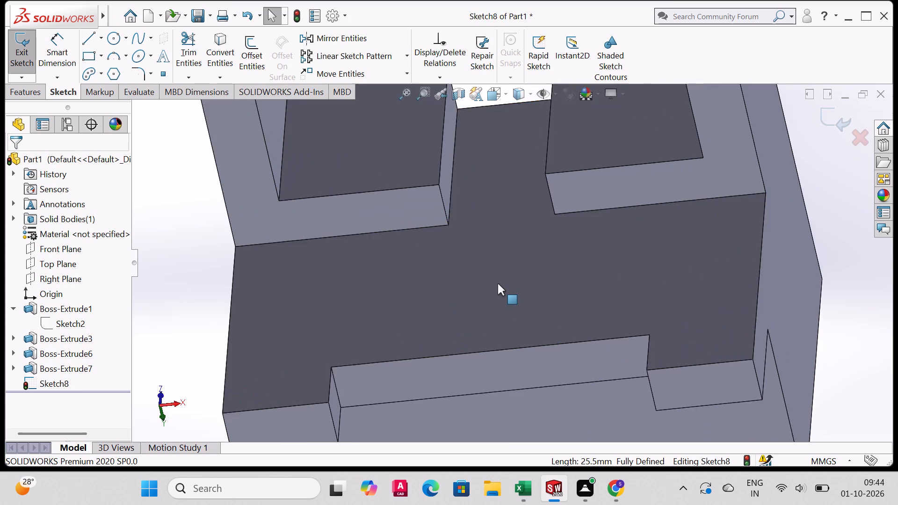
scroll(498, 283, up, 5)
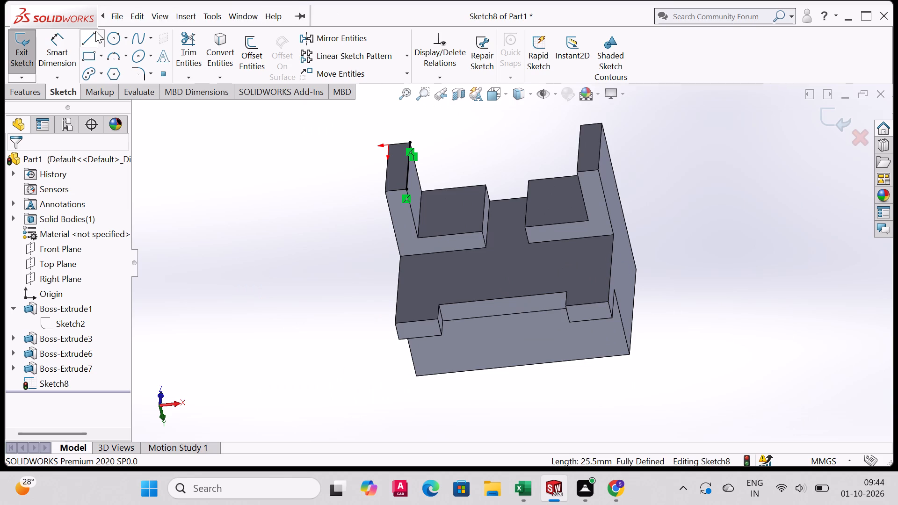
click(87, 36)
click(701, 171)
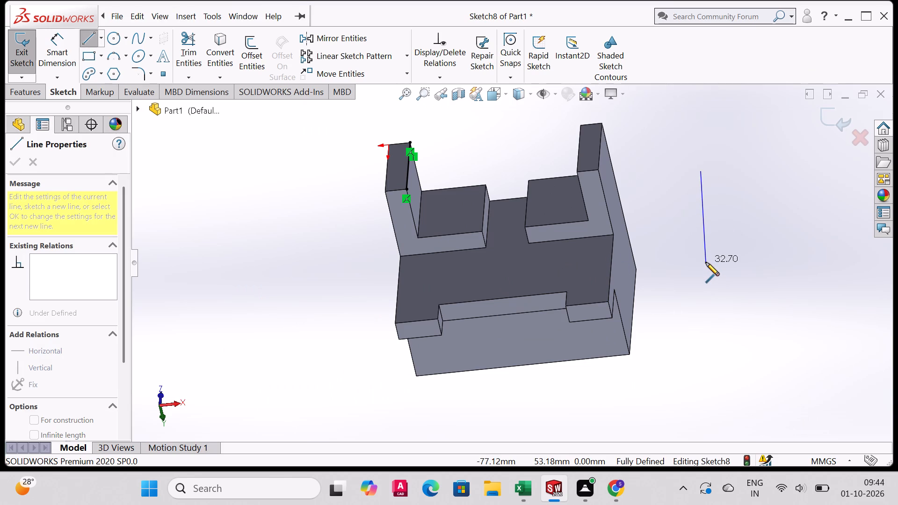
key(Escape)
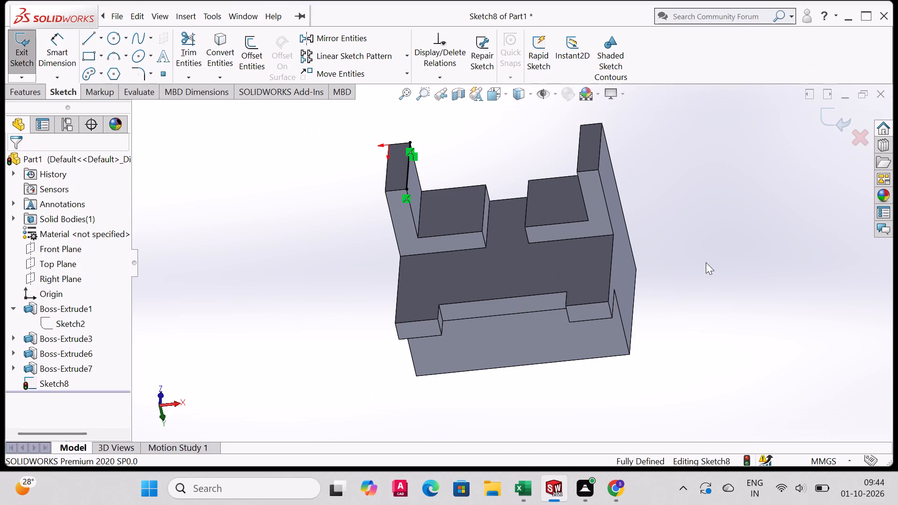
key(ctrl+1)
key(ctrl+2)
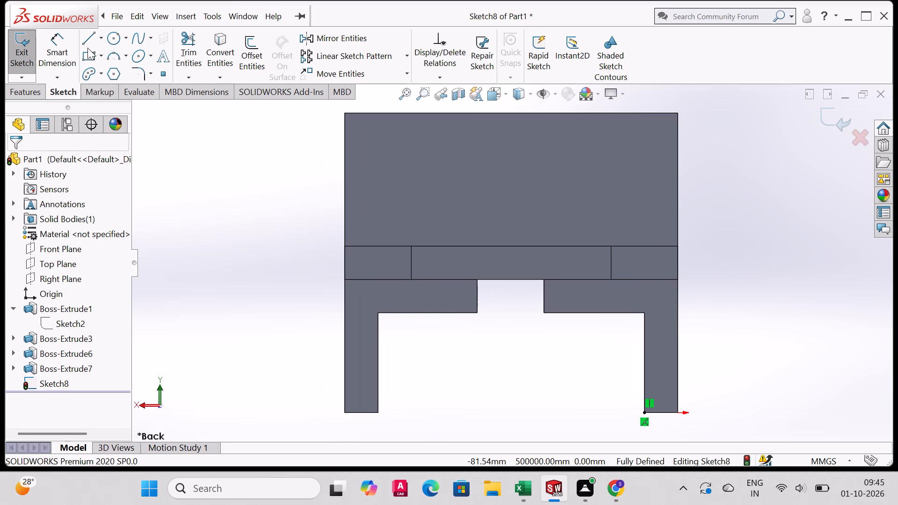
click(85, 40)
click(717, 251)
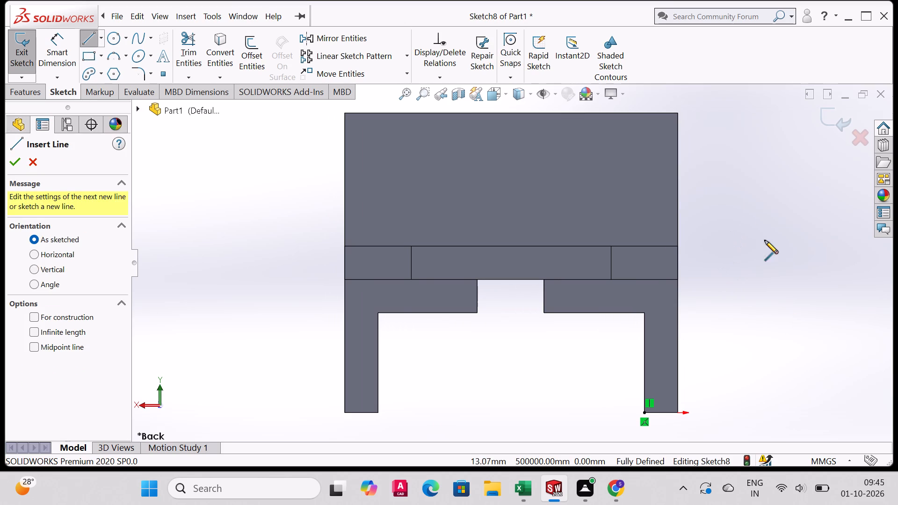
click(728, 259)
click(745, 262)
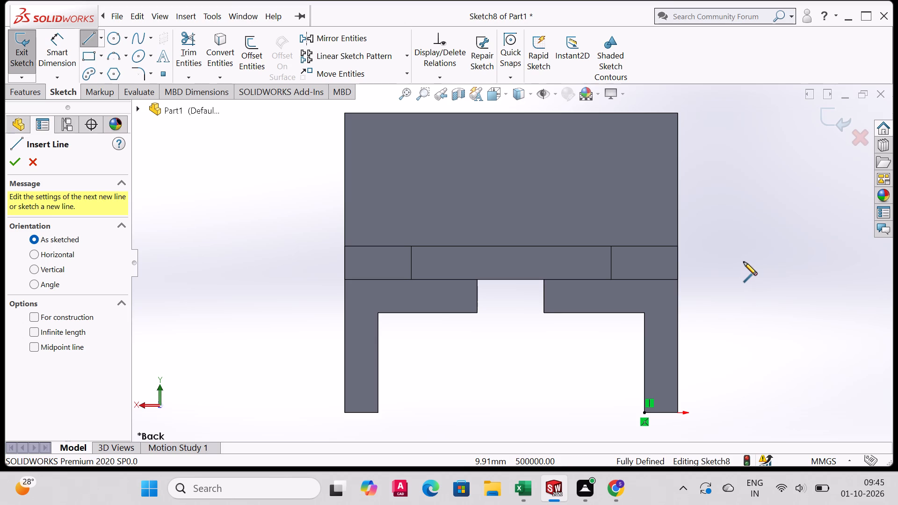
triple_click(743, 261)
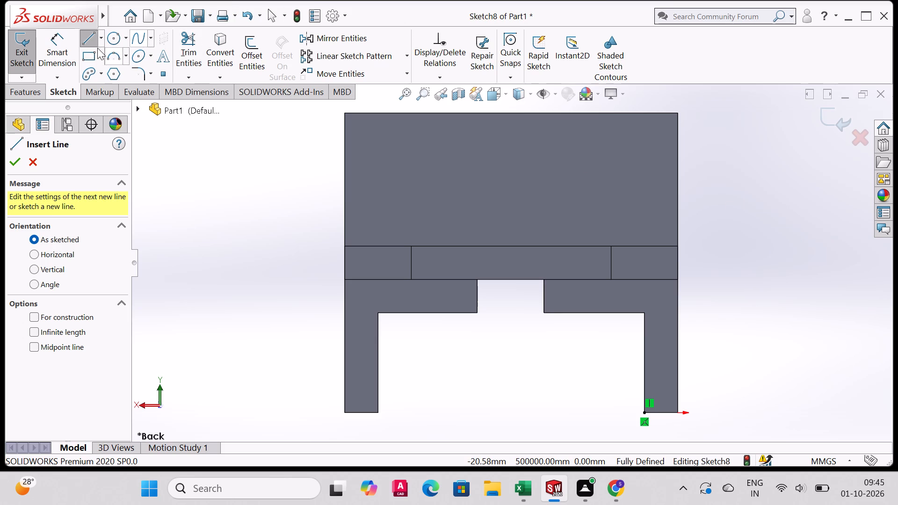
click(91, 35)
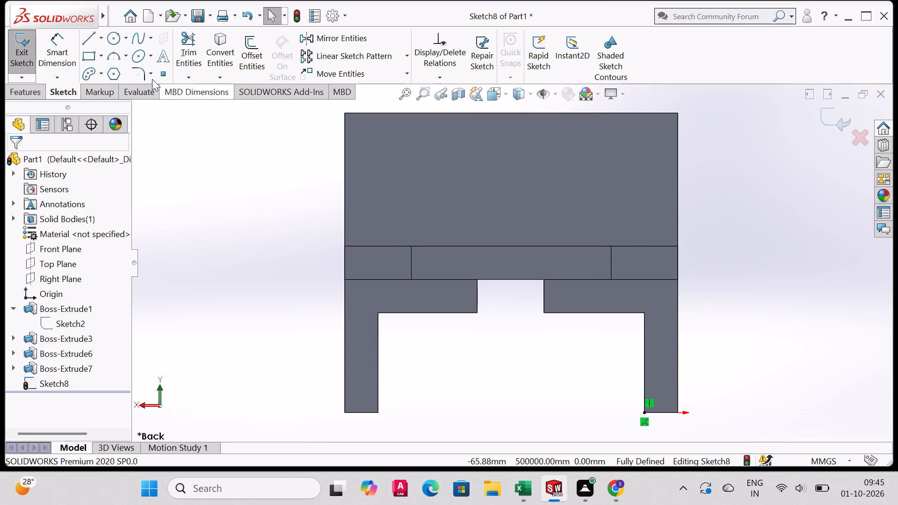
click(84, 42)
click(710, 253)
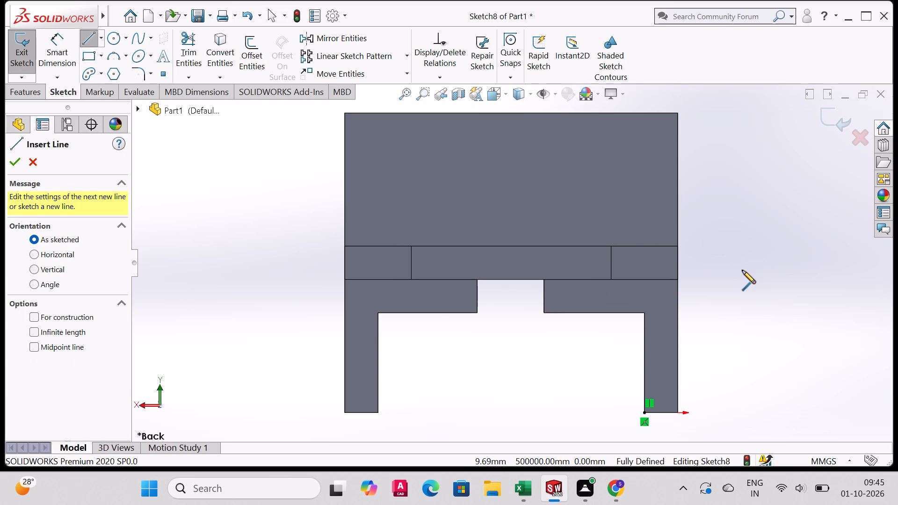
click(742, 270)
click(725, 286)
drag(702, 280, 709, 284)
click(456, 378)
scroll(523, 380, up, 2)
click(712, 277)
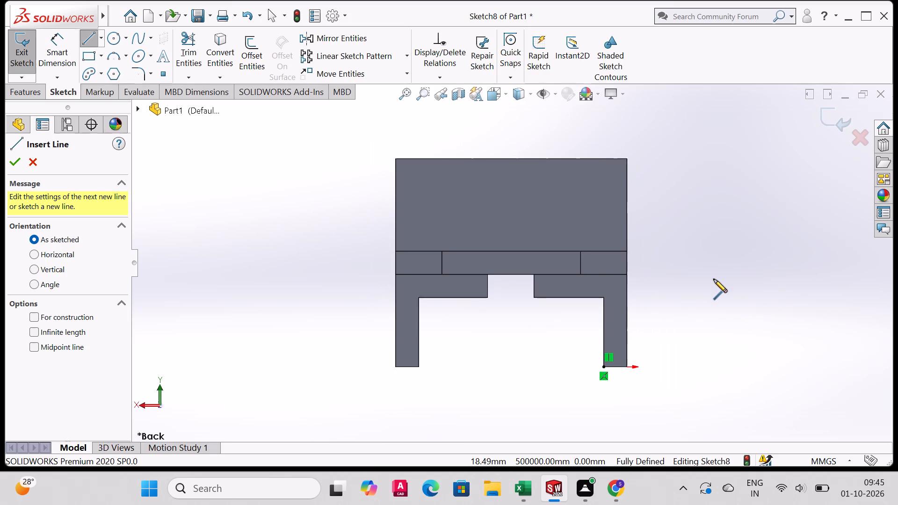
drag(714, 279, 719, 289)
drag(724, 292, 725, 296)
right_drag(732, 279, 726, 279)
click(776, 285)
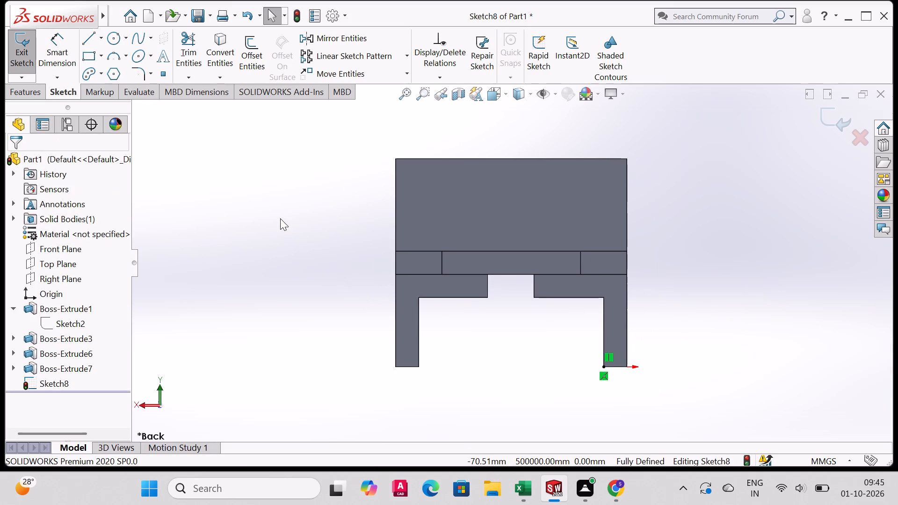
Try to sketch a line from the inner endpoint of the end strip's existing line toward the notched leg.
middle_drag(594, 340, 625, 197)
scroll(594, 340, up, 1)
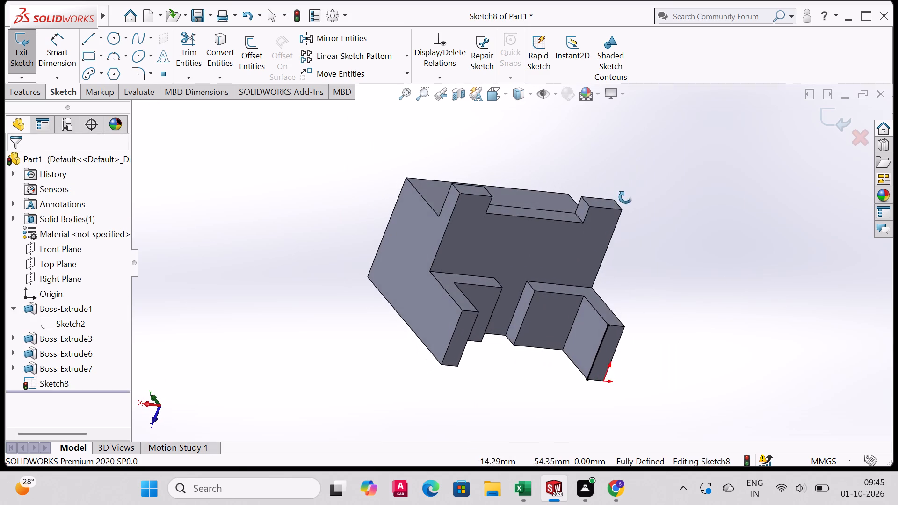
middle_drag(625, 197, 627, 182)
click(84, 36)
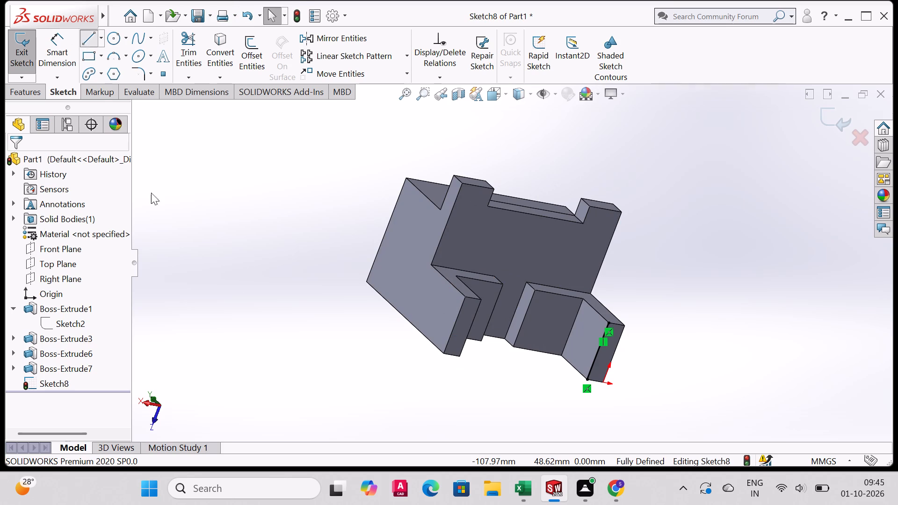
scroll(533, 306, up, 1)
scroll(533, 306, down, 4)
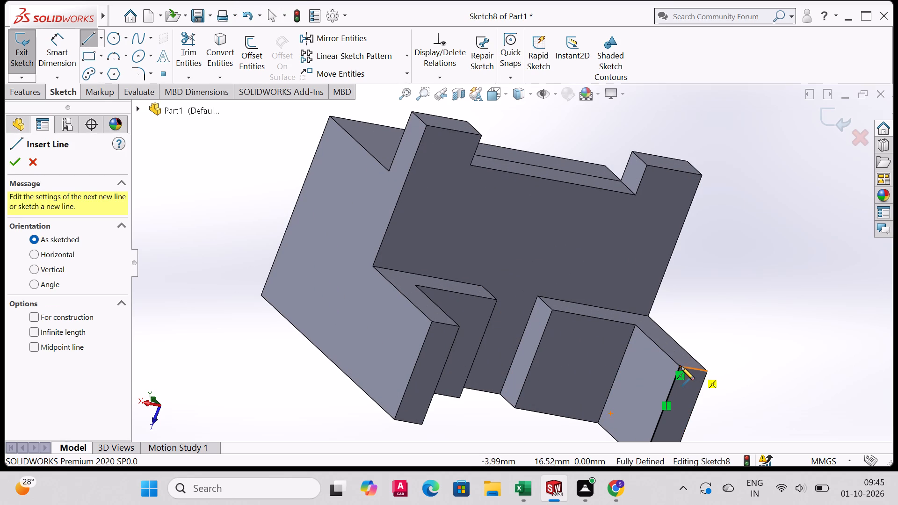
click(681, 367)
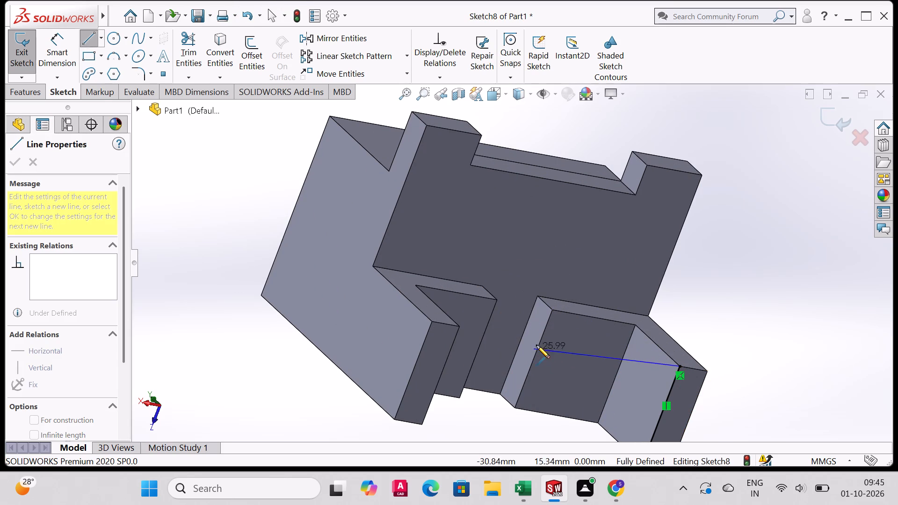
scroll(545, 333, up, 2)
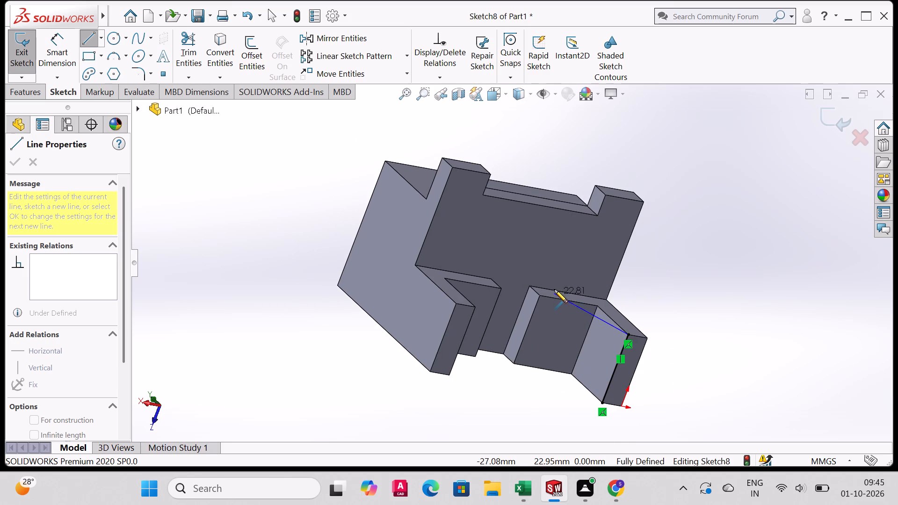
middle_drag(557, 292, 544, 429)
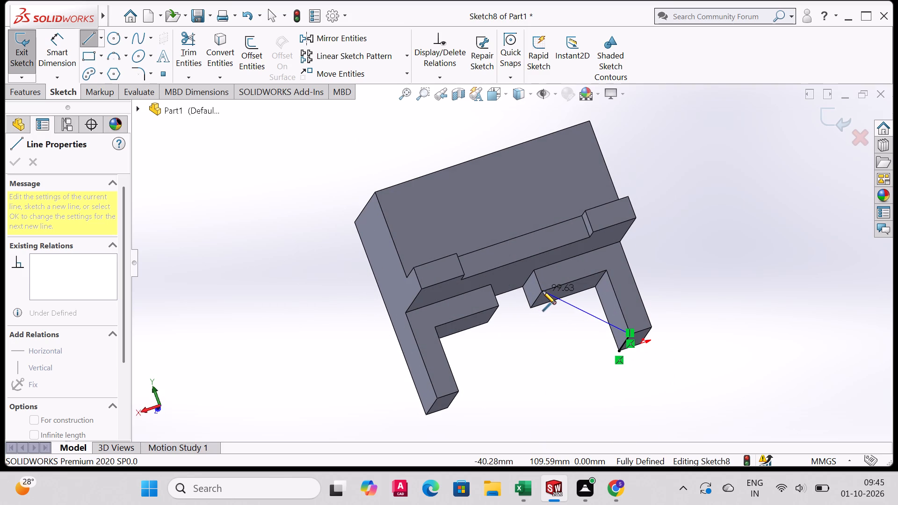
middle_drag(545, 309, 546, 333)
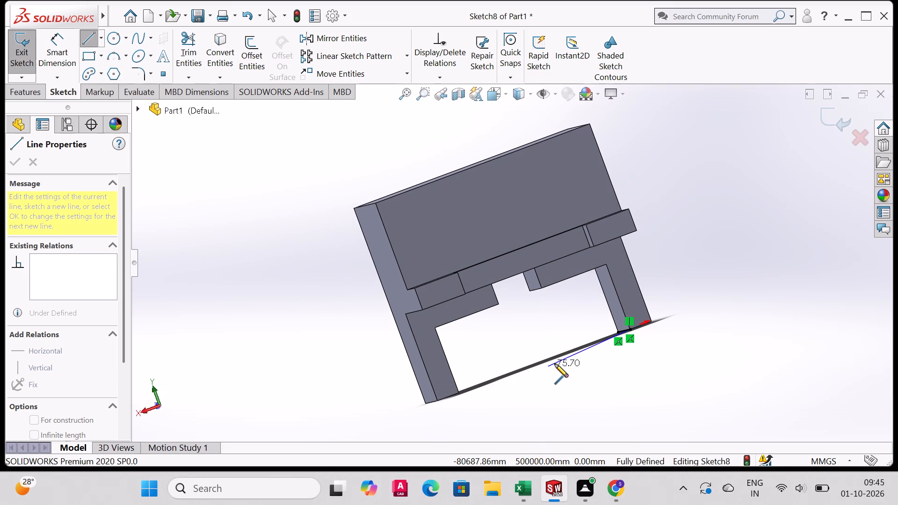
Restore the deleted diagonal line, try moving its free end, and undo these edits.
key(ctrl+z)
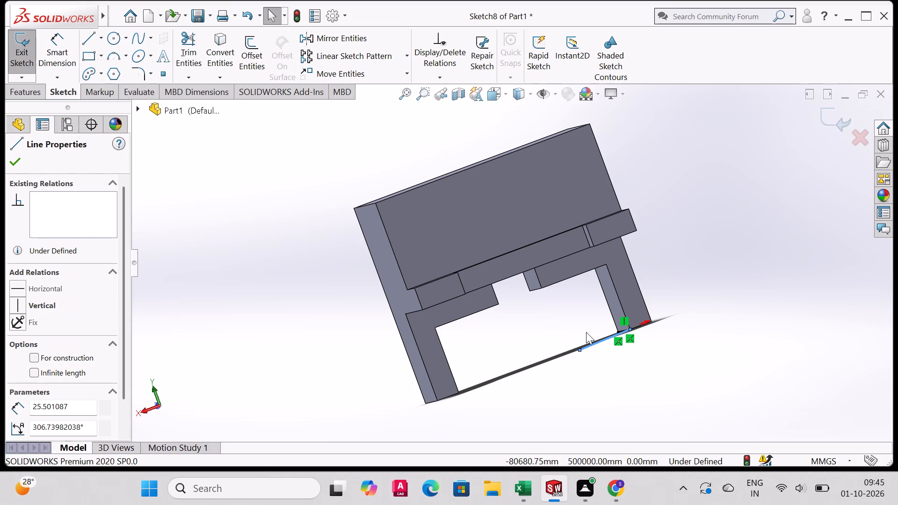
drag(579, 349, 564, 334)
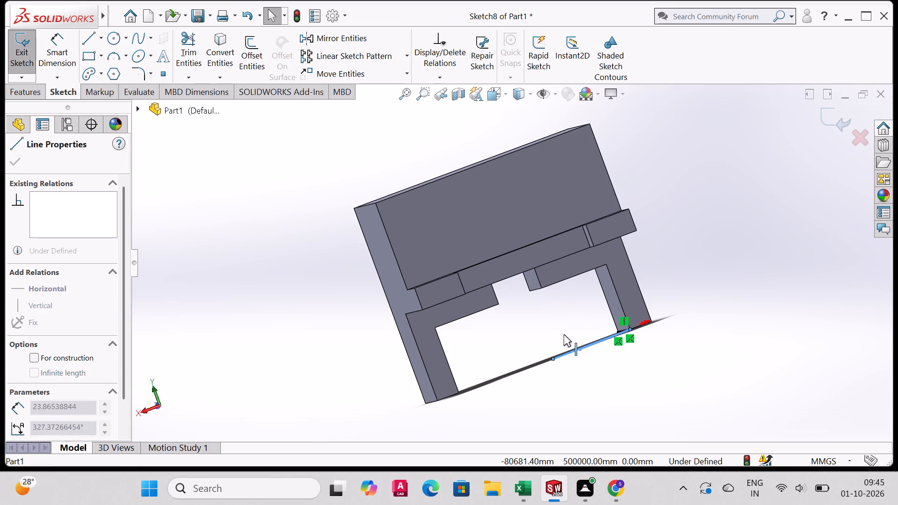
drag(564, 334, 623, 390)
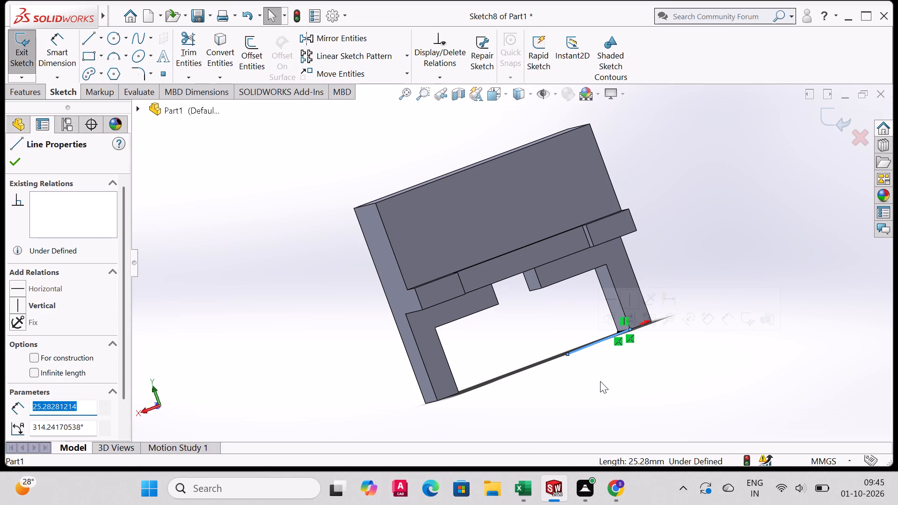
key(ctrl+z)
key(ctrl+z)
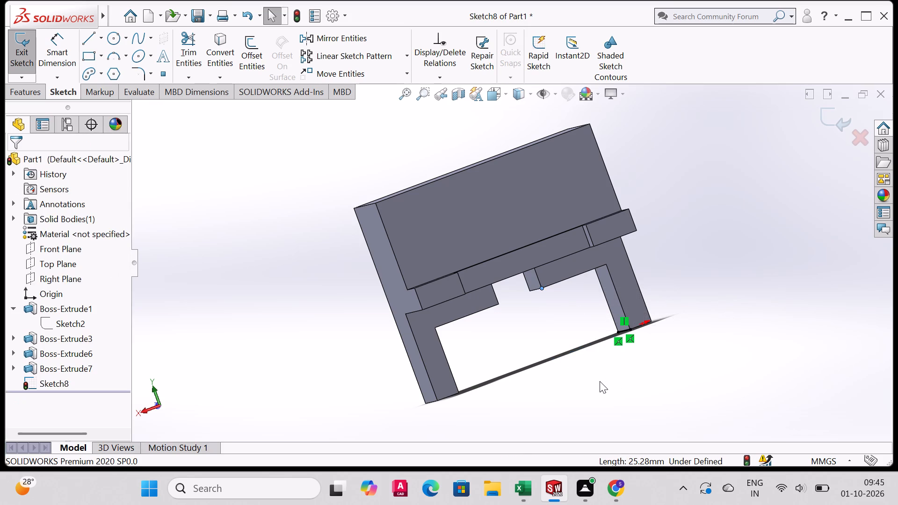
Exit the current sketch on the end strip, keeping its existing line.
middle_drag(620, 388, 587, 236)
scroll(613, 382, up, 1)
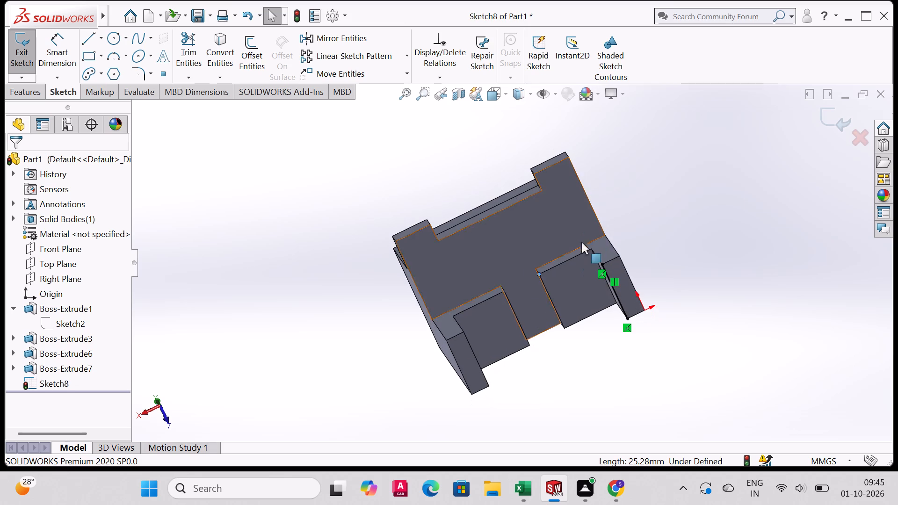
click(55, 262)
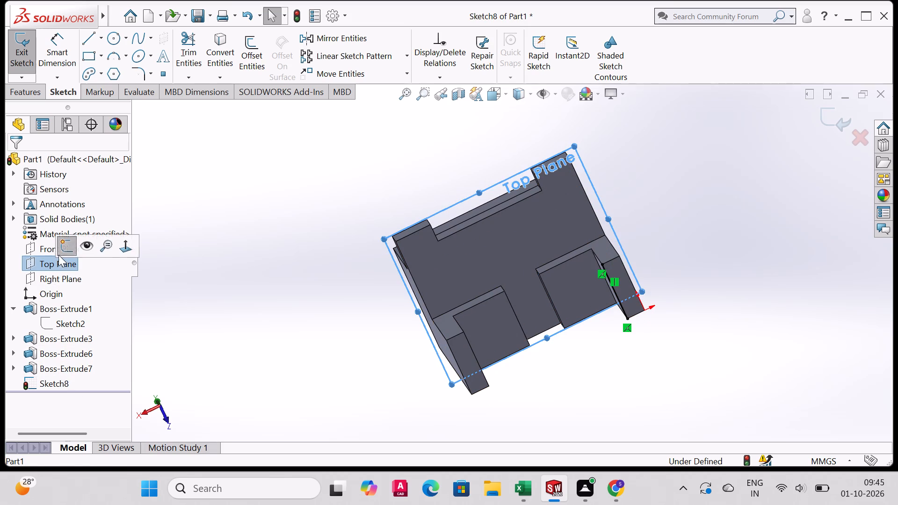
click(63, 251)
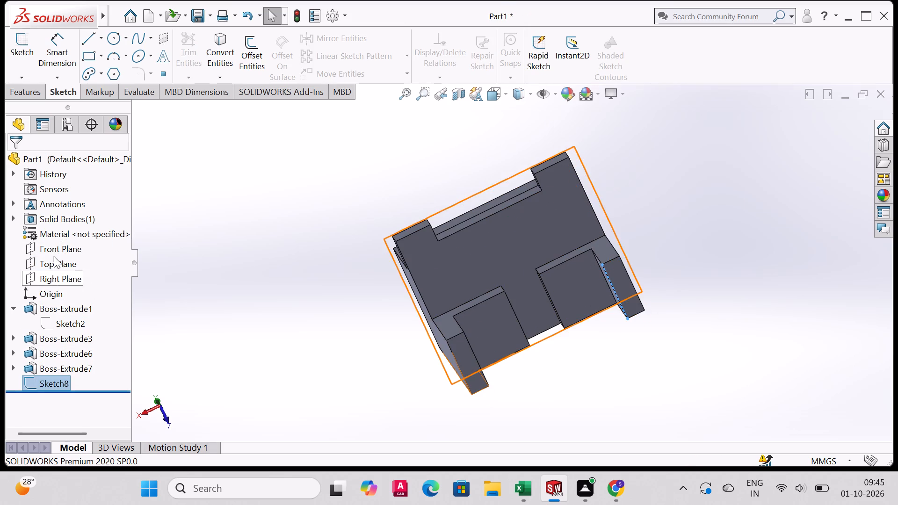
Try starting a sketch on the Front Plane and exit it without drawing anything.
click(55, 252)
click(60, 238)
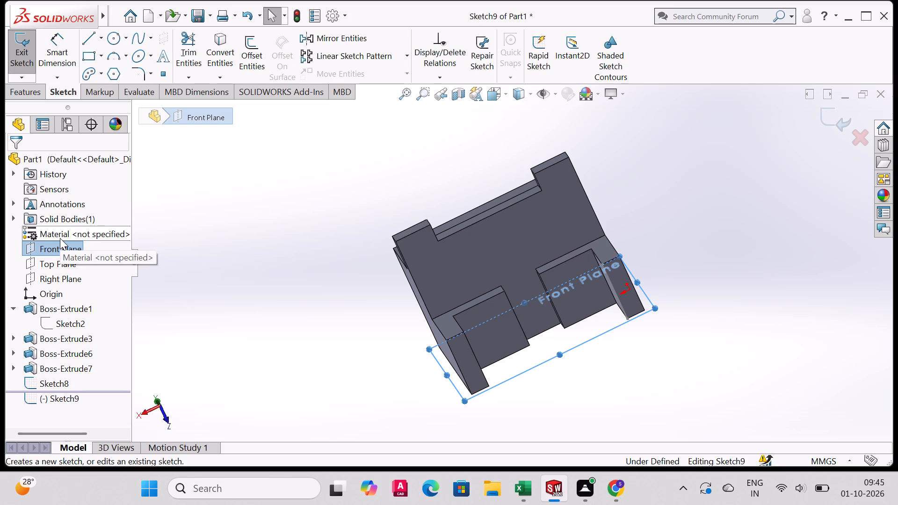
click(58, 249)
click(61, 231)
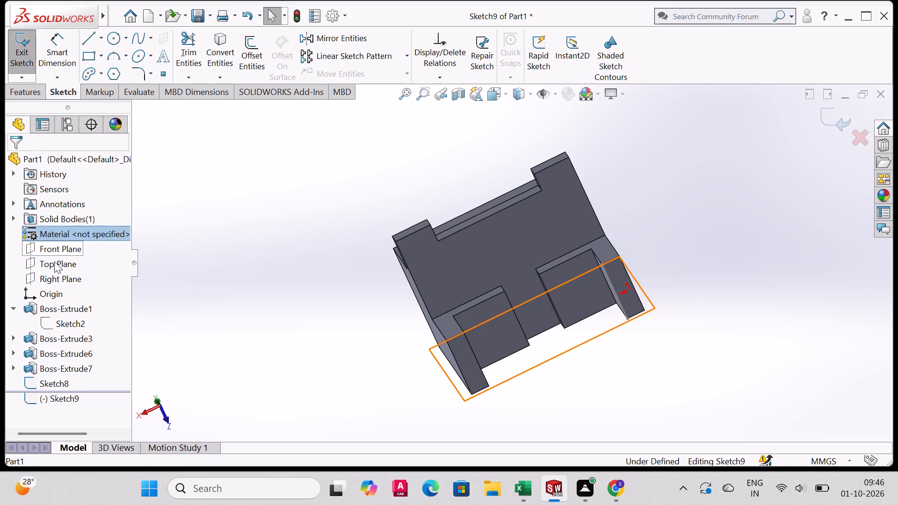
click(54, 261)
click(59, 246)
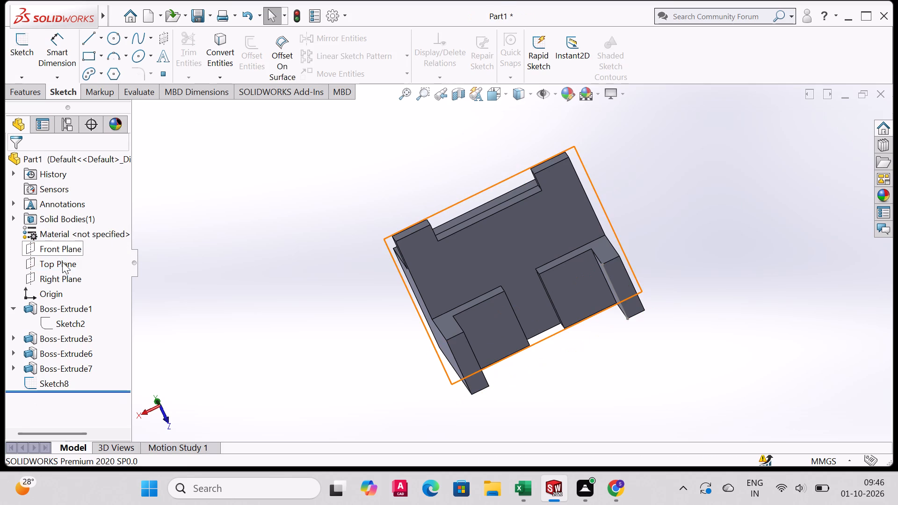
Start a new sketch on the Top Plane.
click(60, 261)
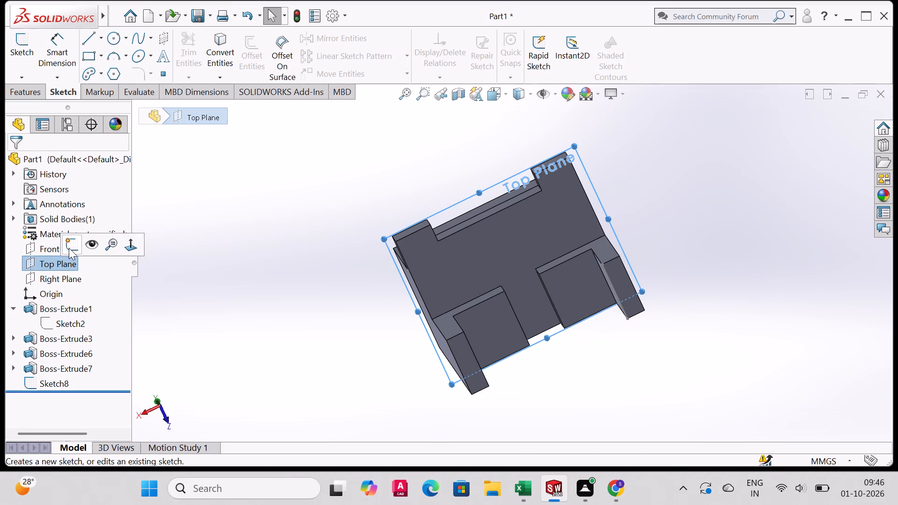
click(69, 247)
Examine where the Top Plane and Right Plane lie relative to the legs, central notch and end strips from several angles.
middle_drag(557, 350, 599, 406)
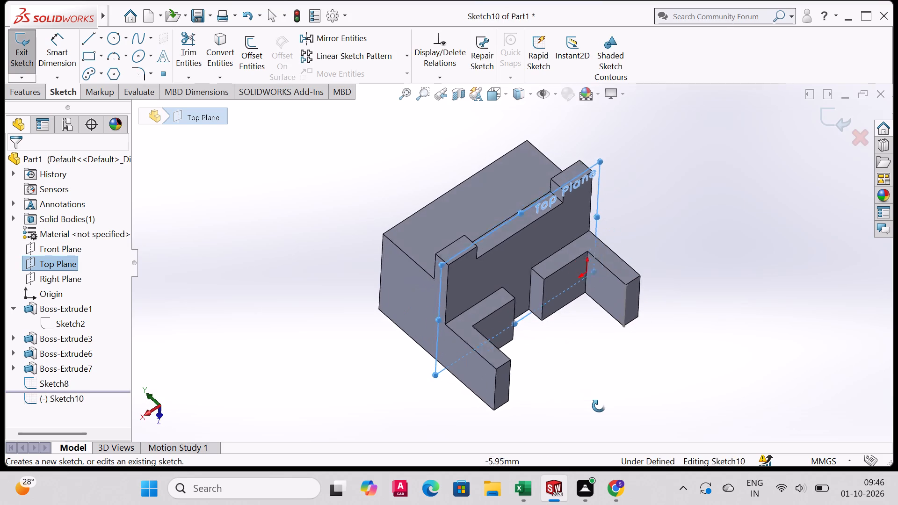
middle_drag(599, 406, 597, 408)
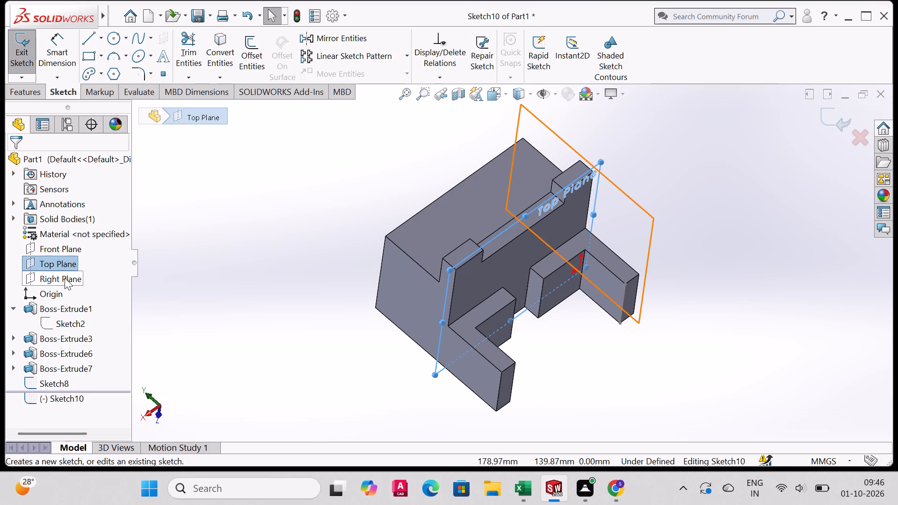
click(65, 278)
click(65, 265)
click(60, 276)
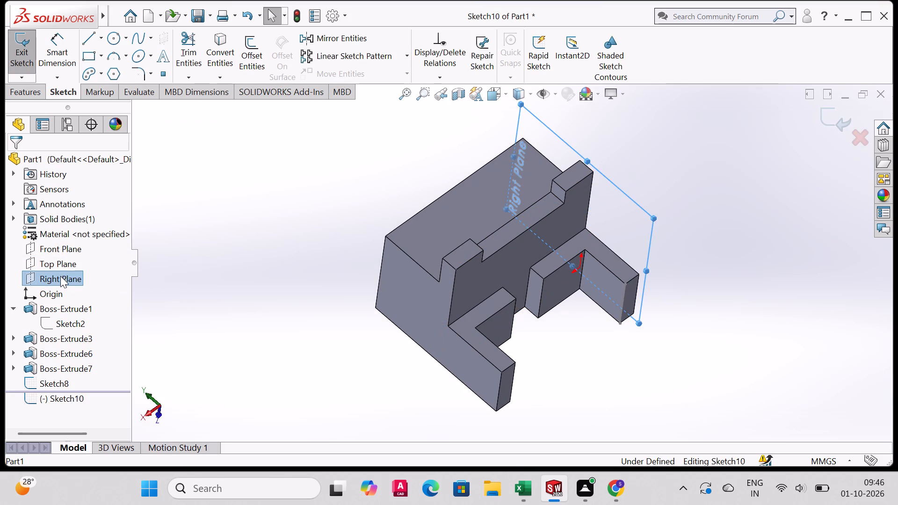
click(68, 262)
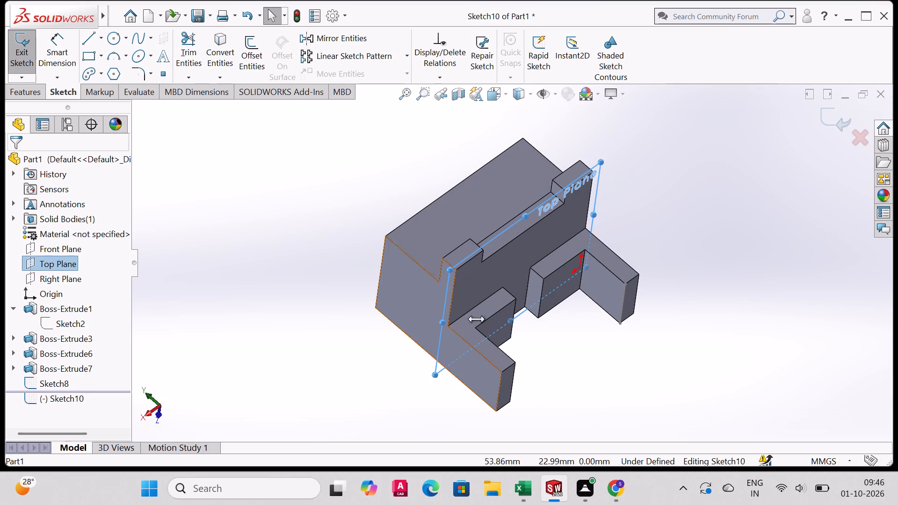
middle_drag(484, 323, 493, 276)
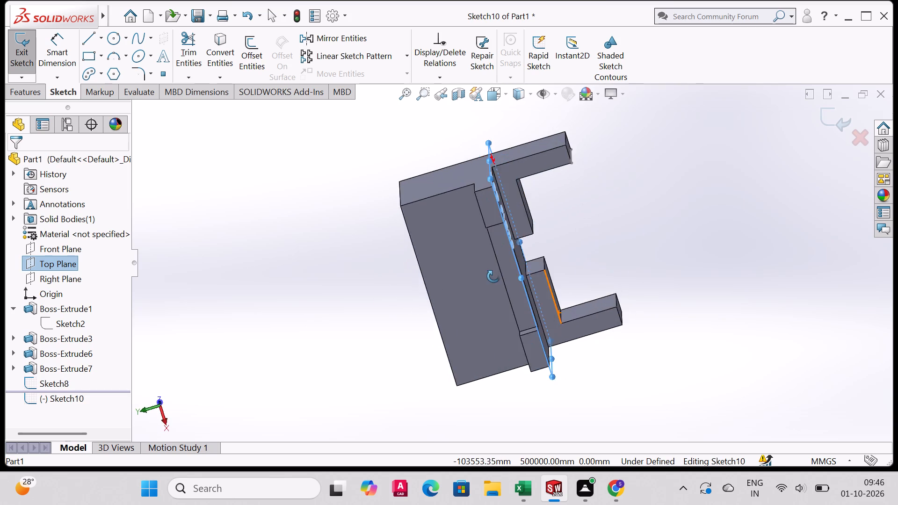
middle_drag(493, 276, 411, 155)
middle_drag(561, 346, 582, 326)
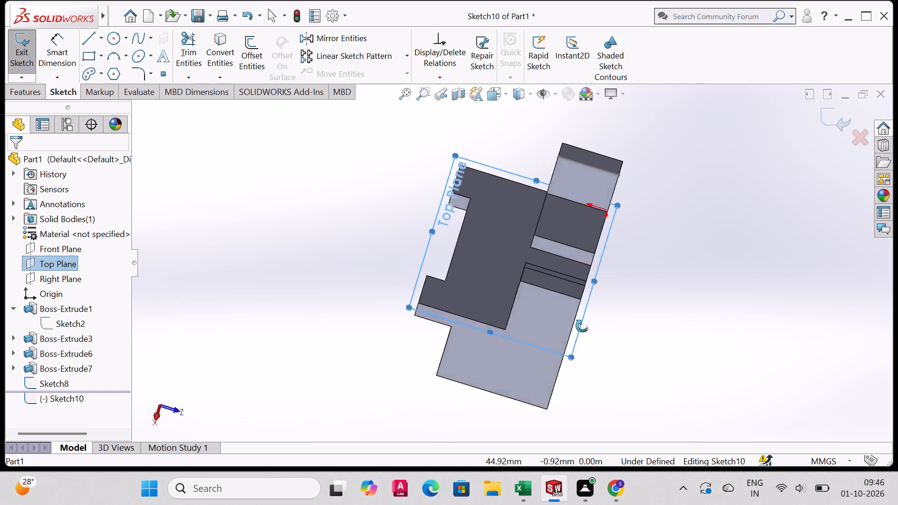
middle_drag(582, 326, 618, 402)
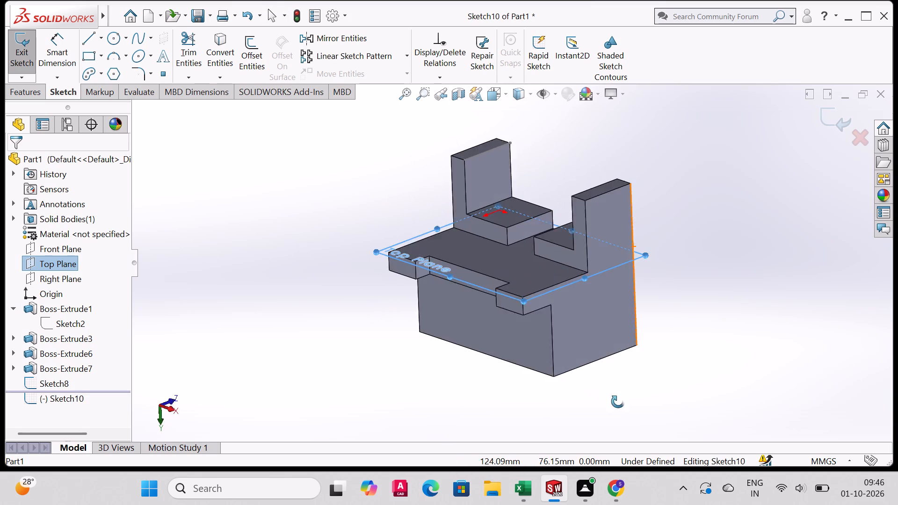
Examine the leg and the adjoining raised block relative to the Top Plane from several angles.
middle_drag(618, 402, 637, 396)
scroll(532, 213, up, 2)
scroll(532, 212, down, 4)
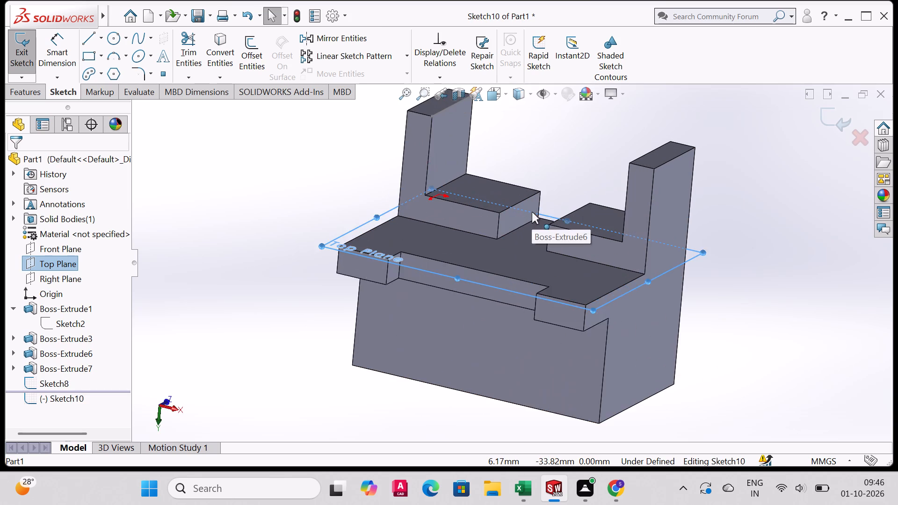
scroll(532, 197, down, 2)
middle_drag(454, 210, 446, 278)
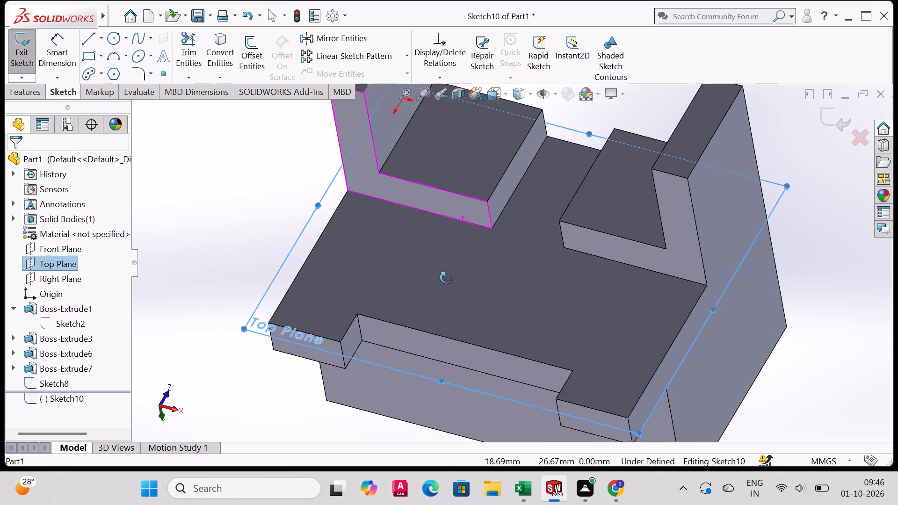
middle_drag(446, 278, 460, 220)
scroll(486, 244, up, 3)
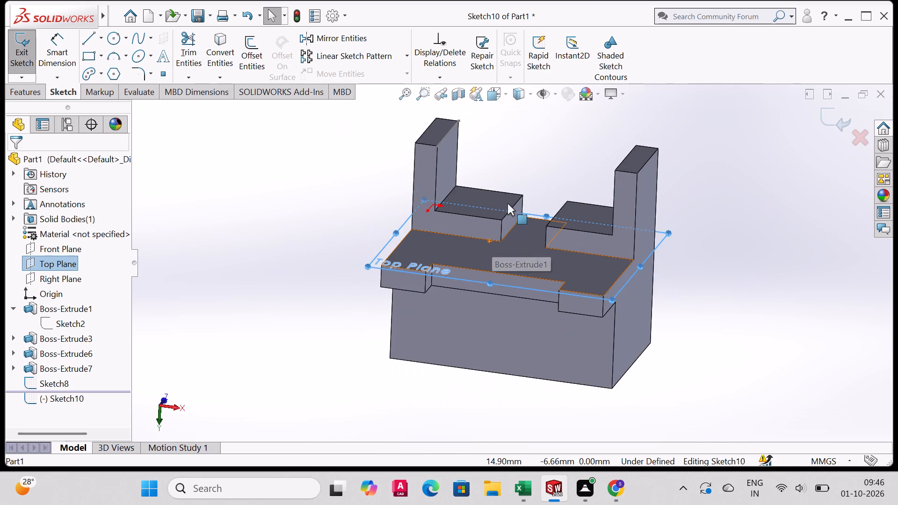
scroll(507, 203, down, 3)
scroll(525, 281, down, 2)
scroll(501, 216, down, 1)
scroll(501, 216, up, 4)
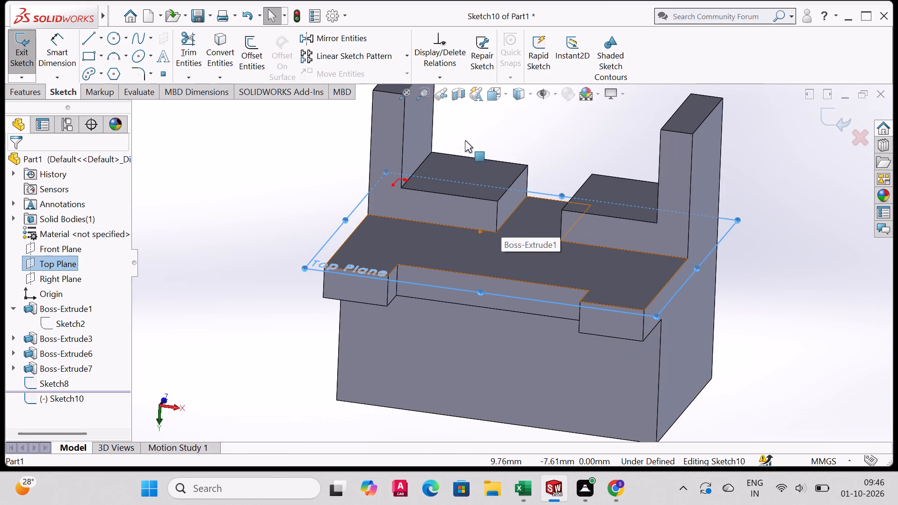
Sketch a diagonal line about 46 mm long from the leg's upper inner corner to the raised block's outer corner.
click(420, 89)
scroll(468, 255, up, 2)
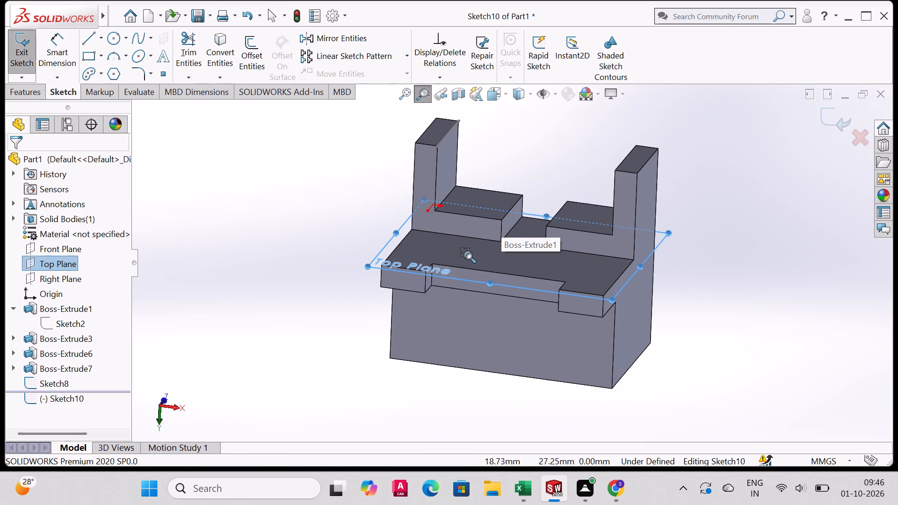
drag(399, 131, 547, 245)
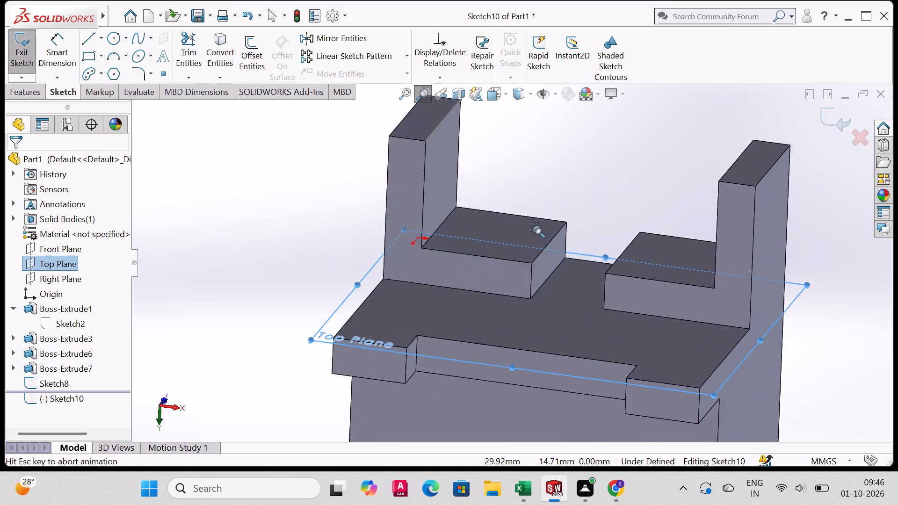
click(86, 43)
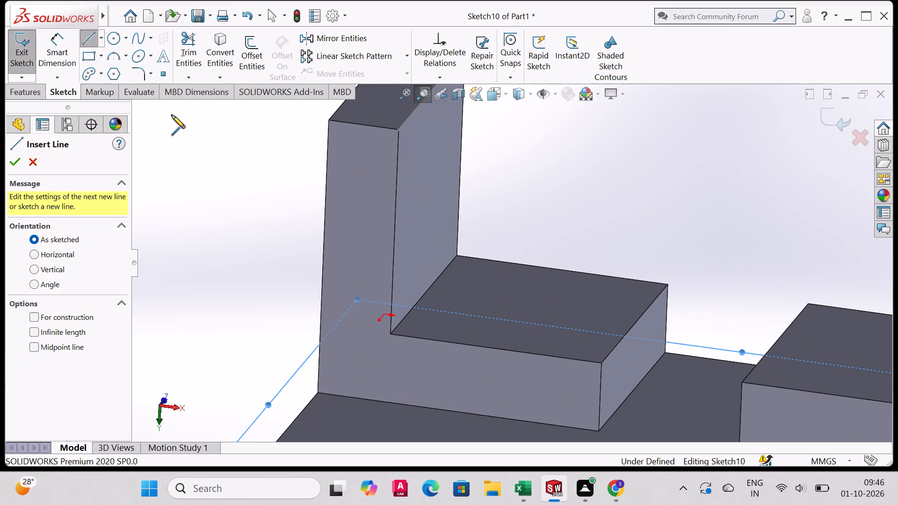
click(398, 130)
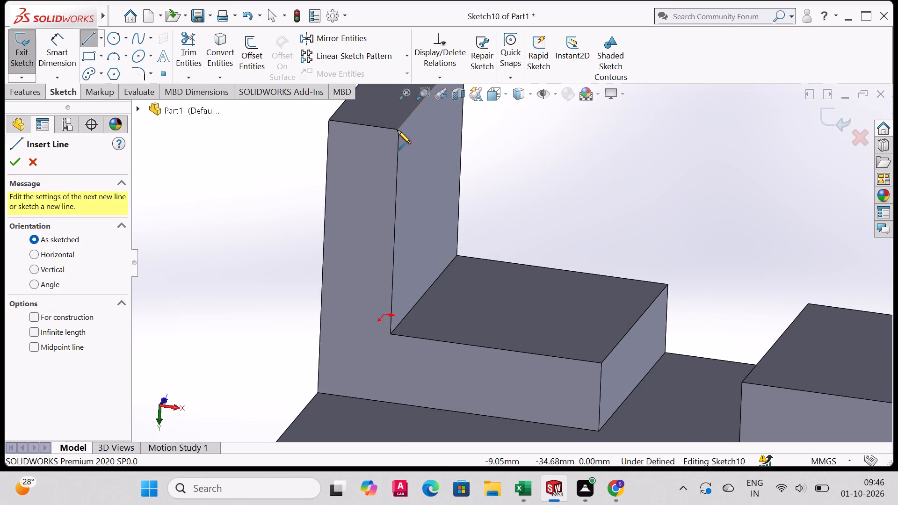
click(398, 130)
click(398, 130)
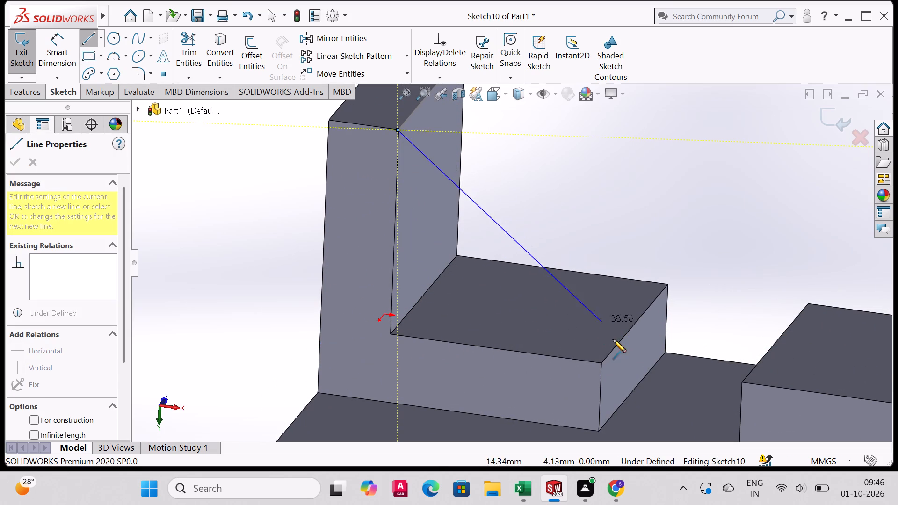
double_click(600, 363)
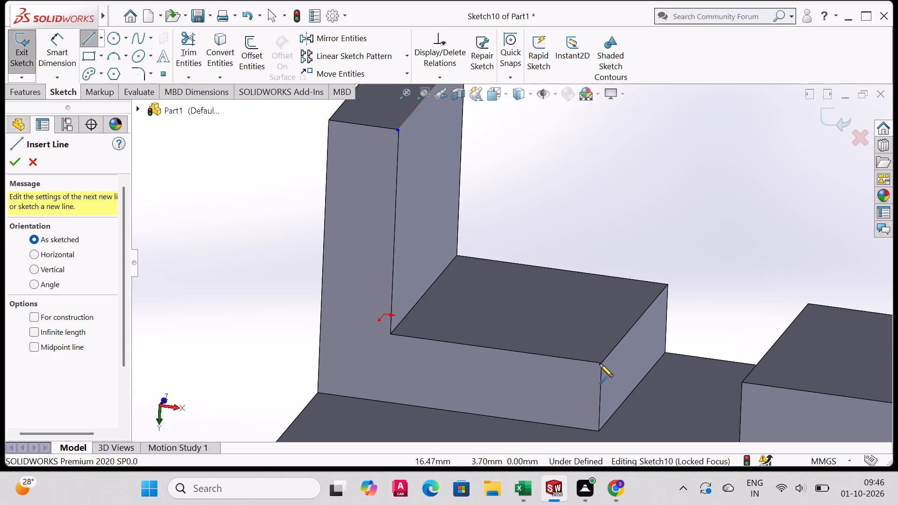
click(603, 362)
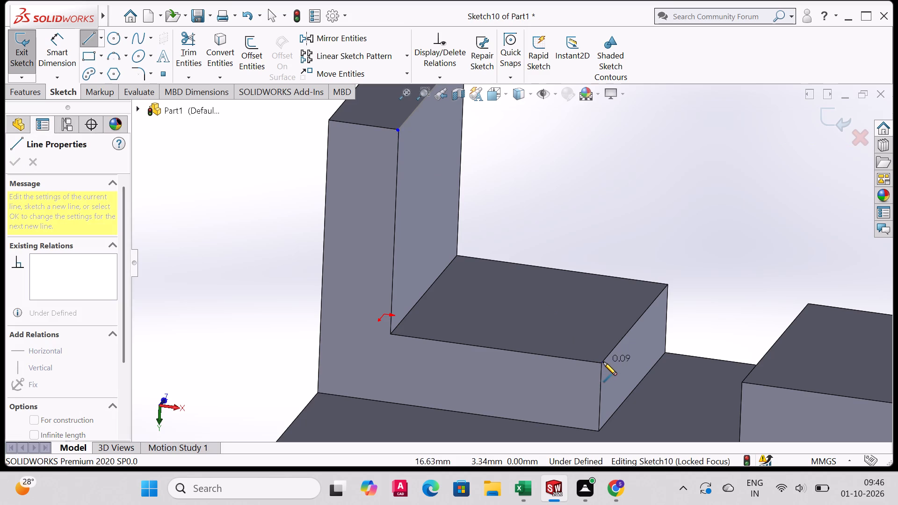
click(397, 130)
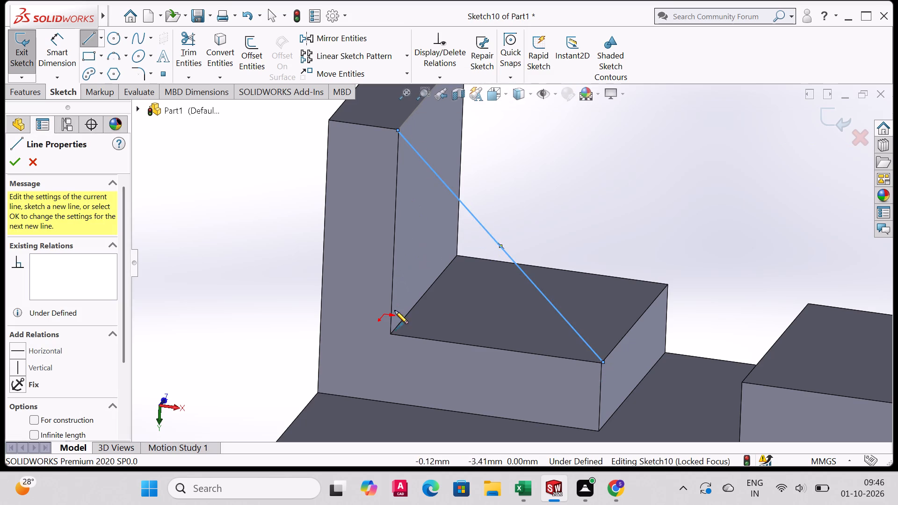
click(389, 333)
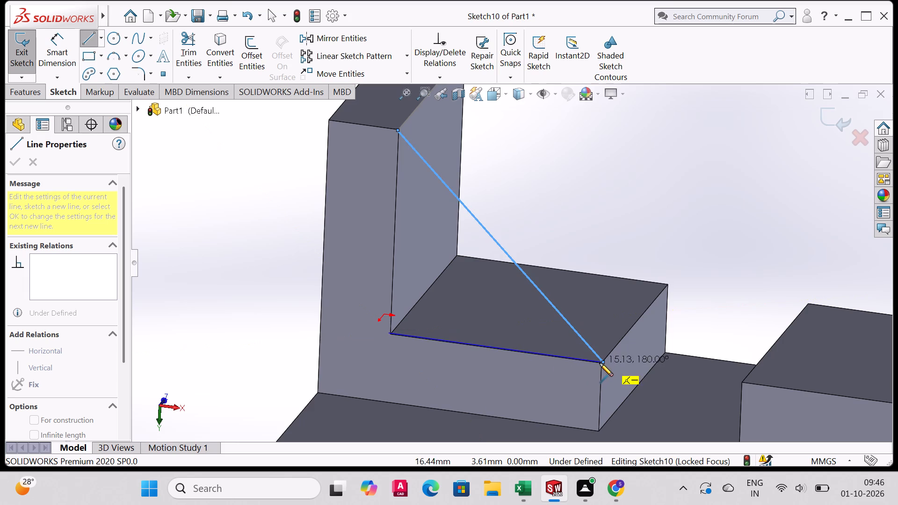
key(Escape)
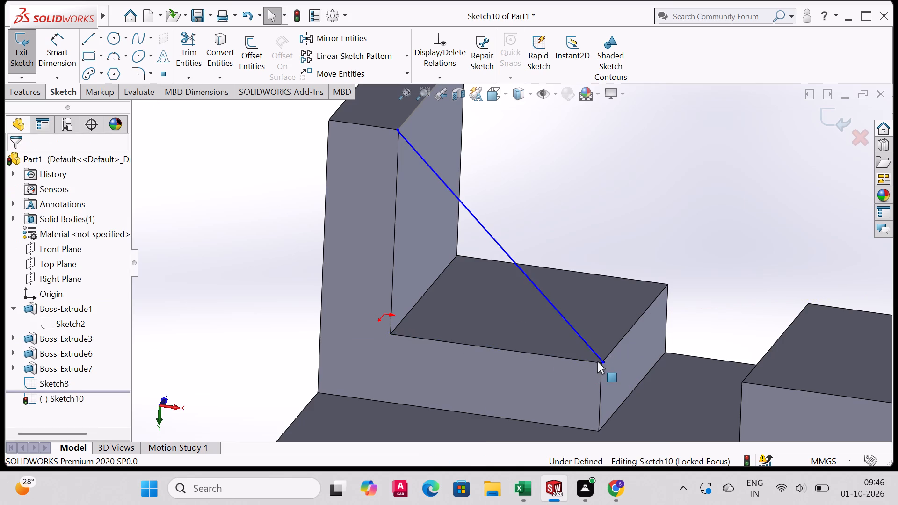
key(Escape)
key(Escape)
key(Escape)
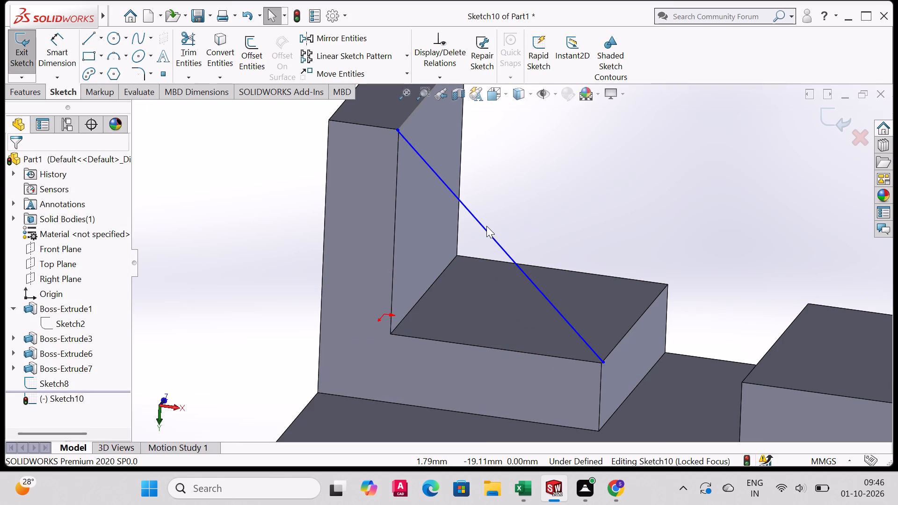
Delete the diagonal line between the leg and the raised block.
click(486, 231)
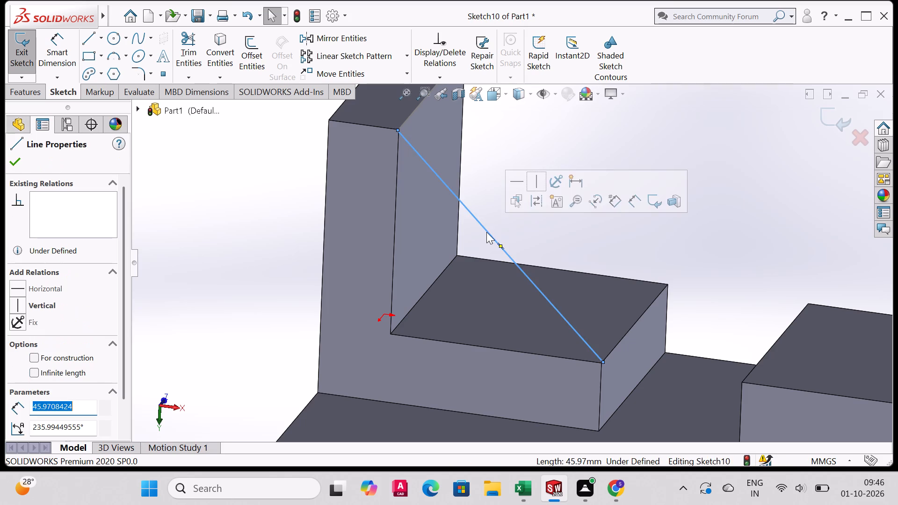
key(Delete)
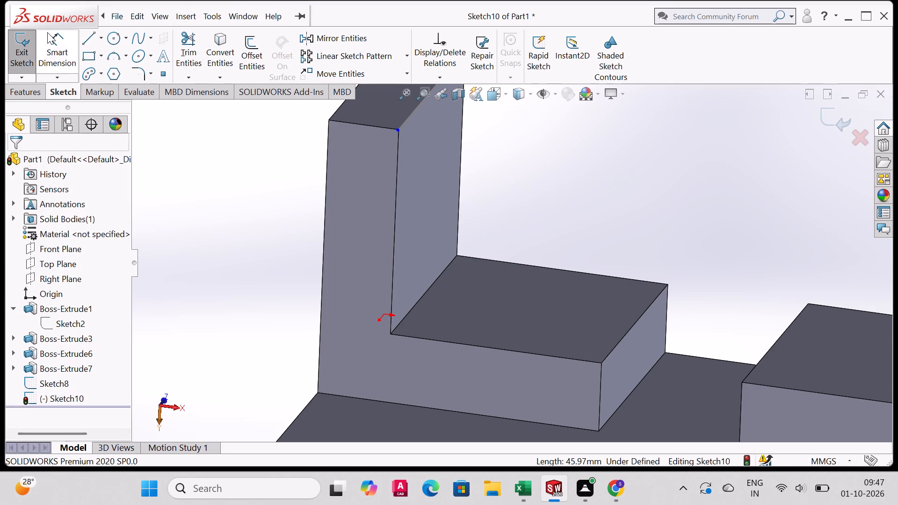
Sketch a triangle with a side about 15 mm along the block edge, one about 40 mm along the leg edge, and a closing diagonal.
click(96, 39)
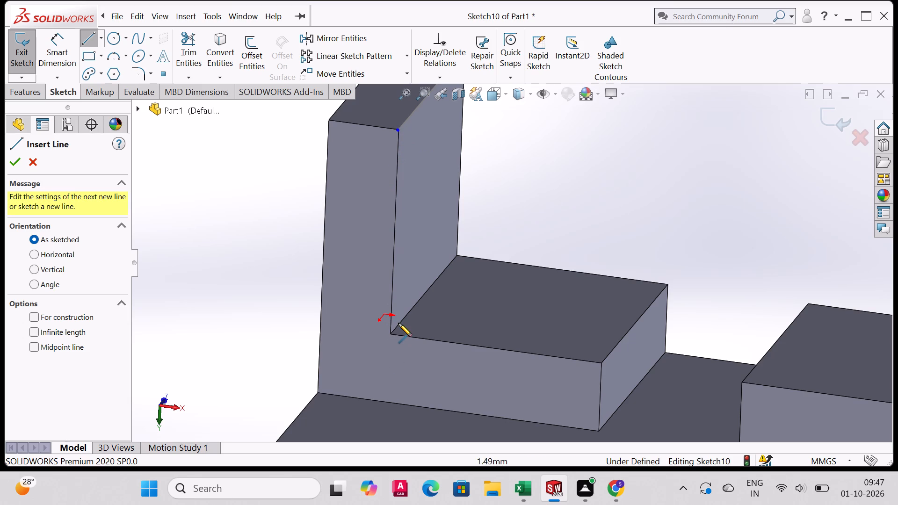
scroll(393, 328, up, 3)
scroll(417, 323, down, 4)
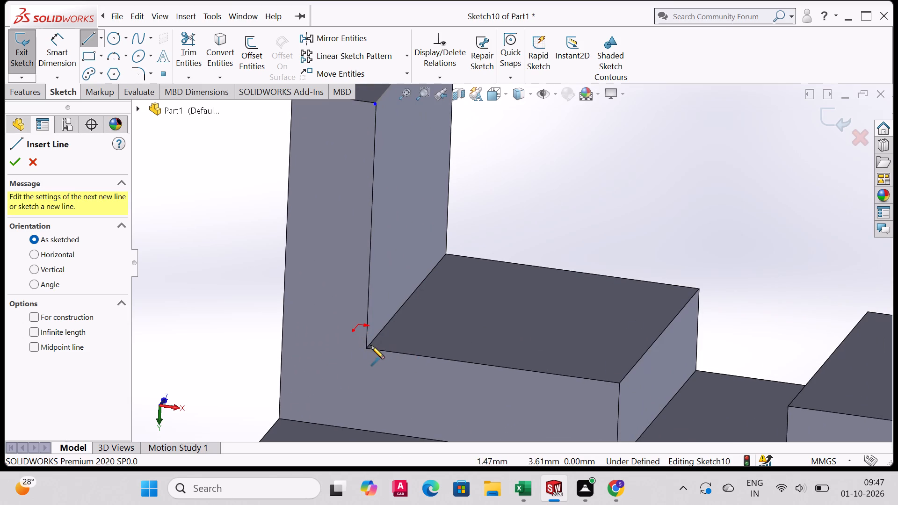
click(366, 347)
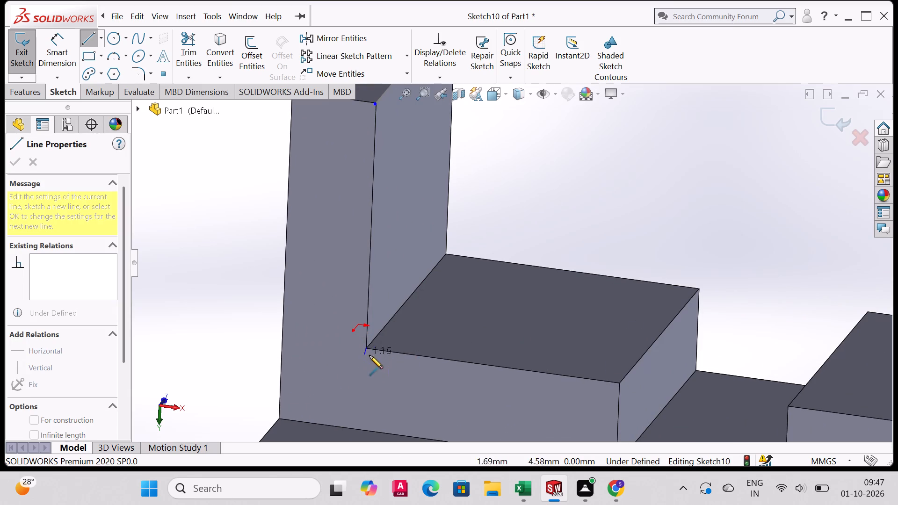
click(618, 383)
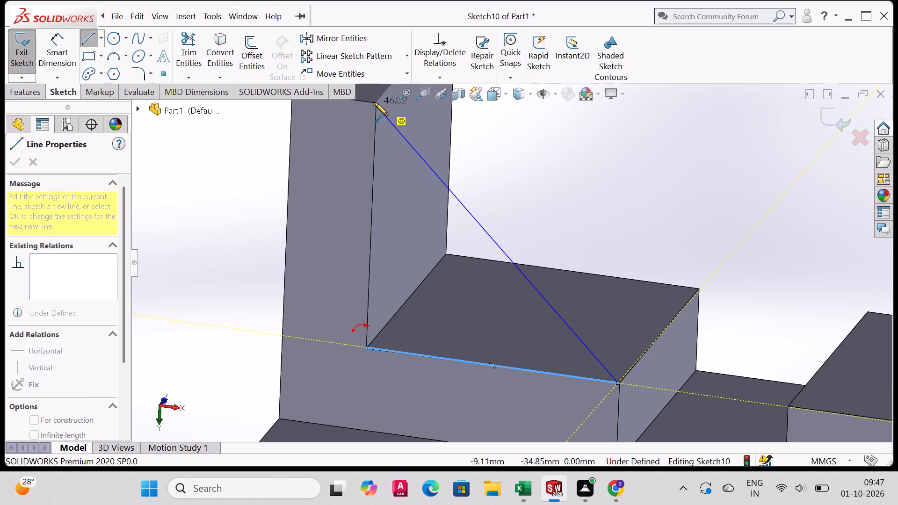
right_click(597, 238)
click(623, 244)
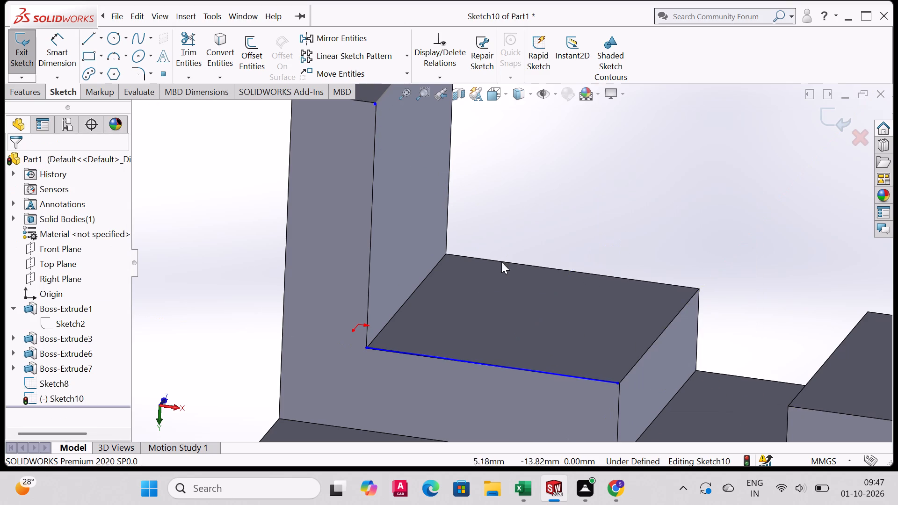
click(85, 41)
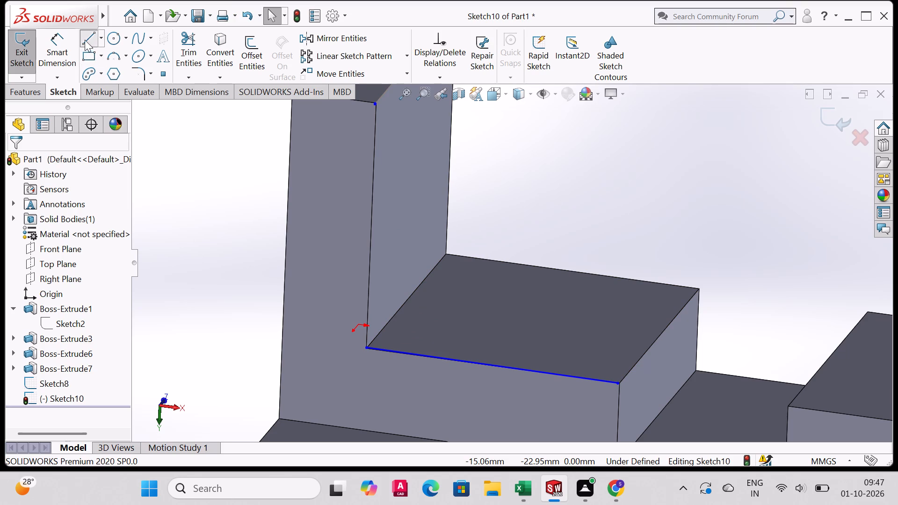
click(366, 348)
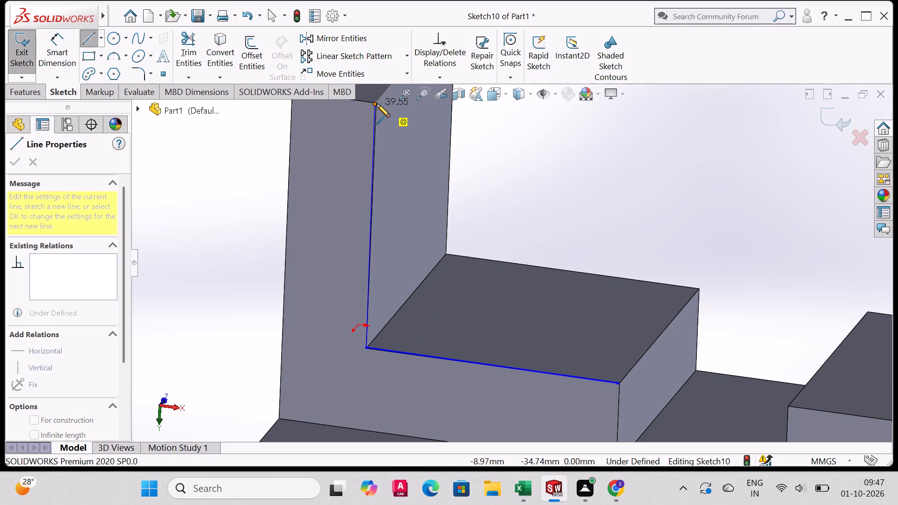
click(376, 102)
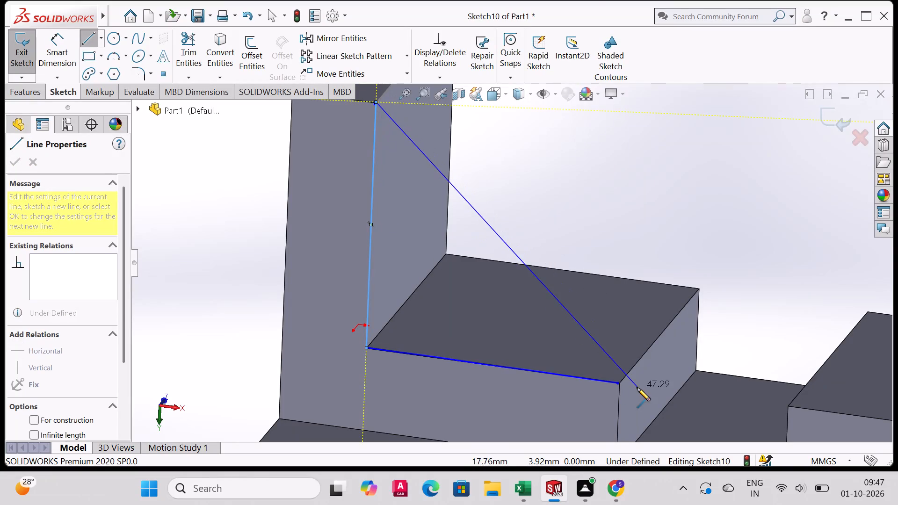
click(617, 383)
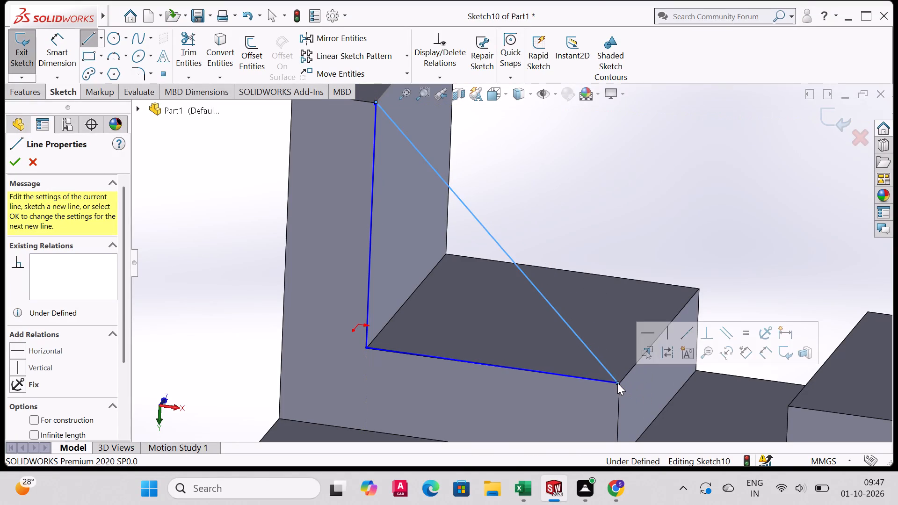
click(11, 160)
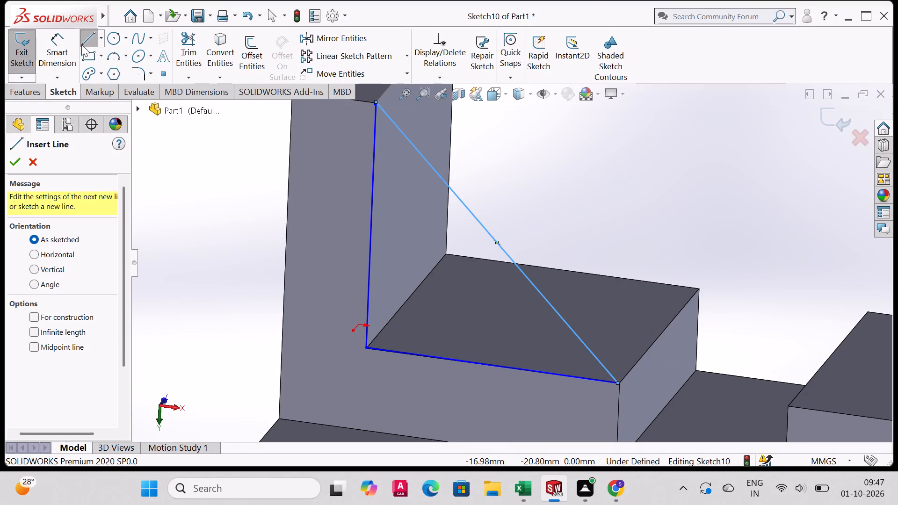
Dimension the triangle's side along the leg edge and set it to 15 mm.
click(52, 41)
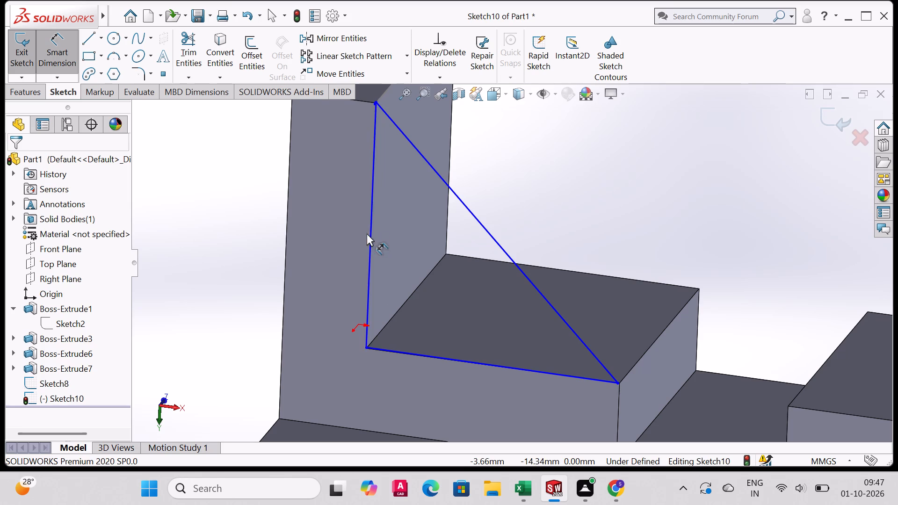
click(371, 232)
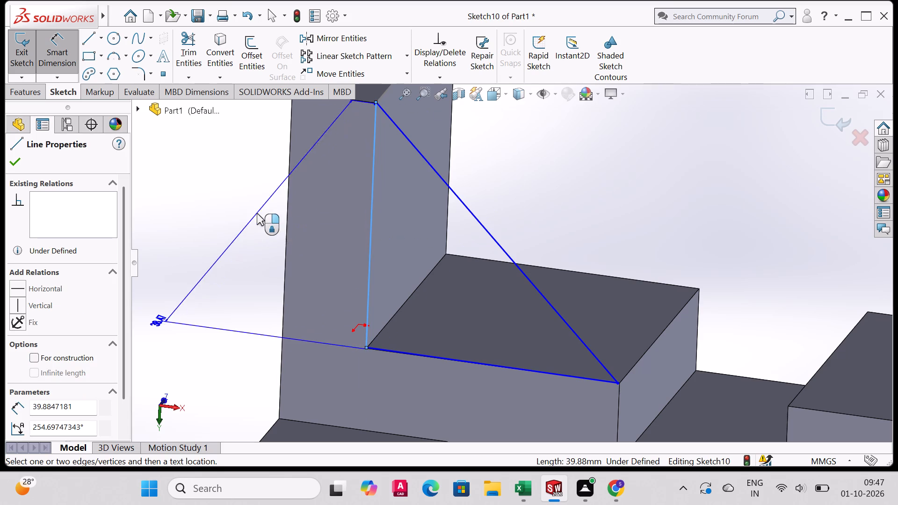
scroll(306, 252, down, 3)
scroll(325, 242, up, 7)
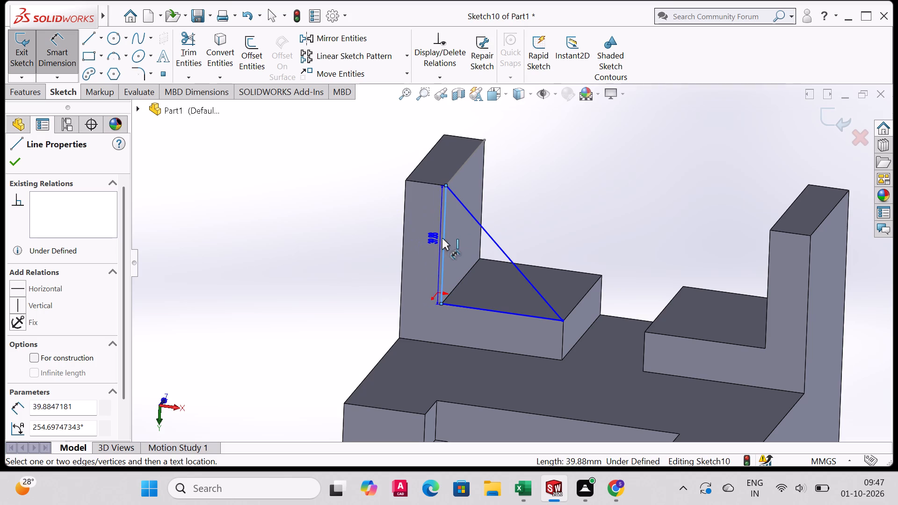
click(430, 239)
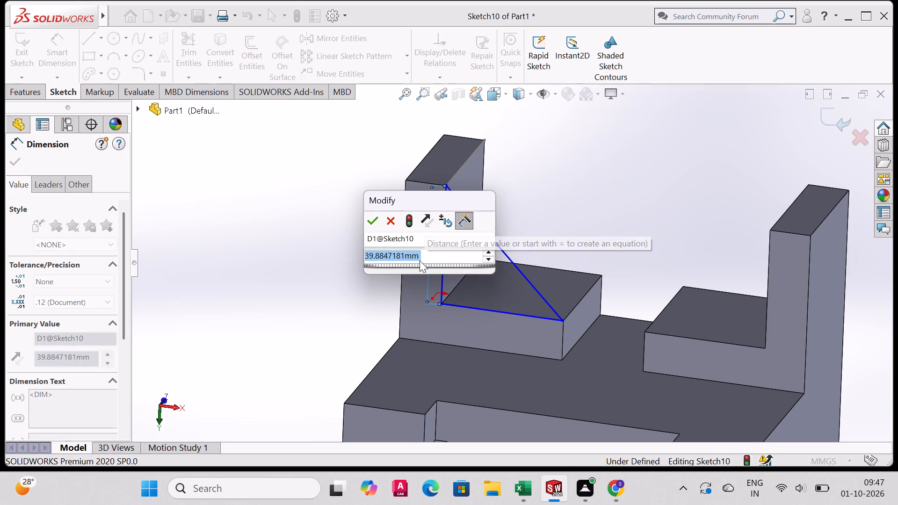
text(15)
key(Return)
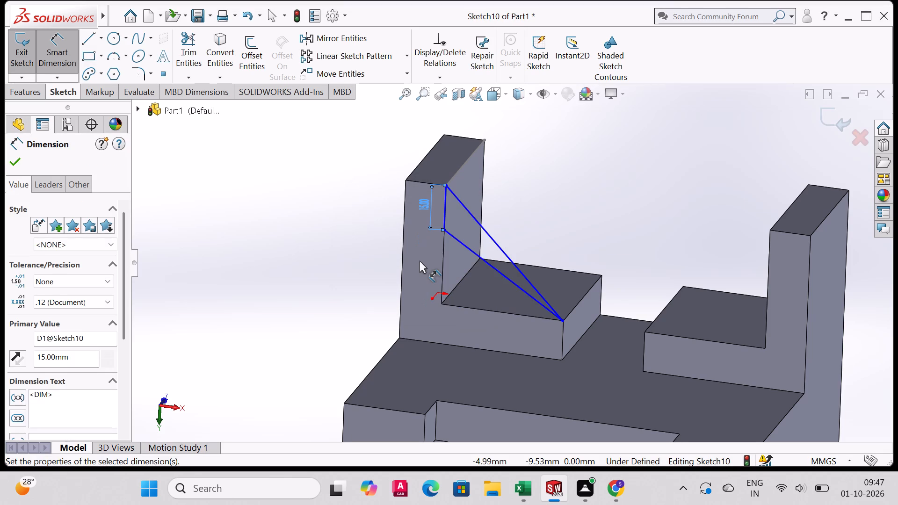
Undo the last value change on the triangle side's dimension.
key(ctrl+z)
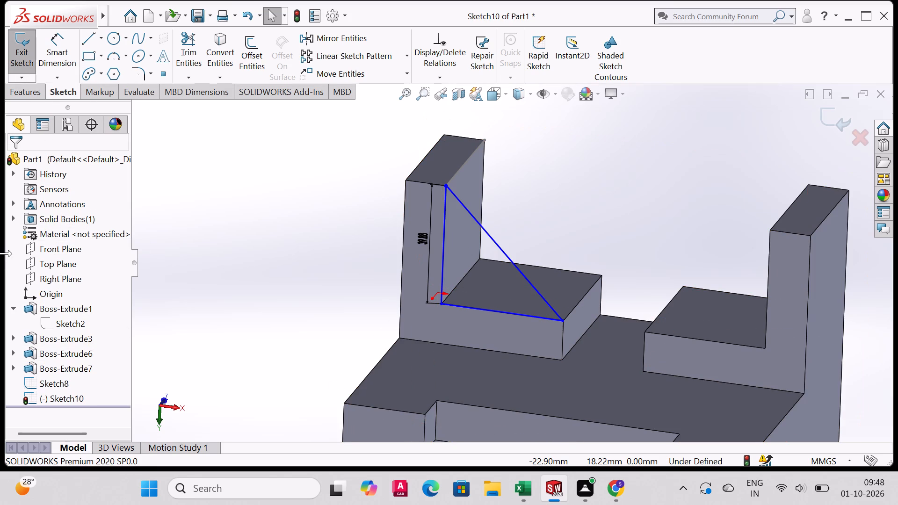
key(Escape)
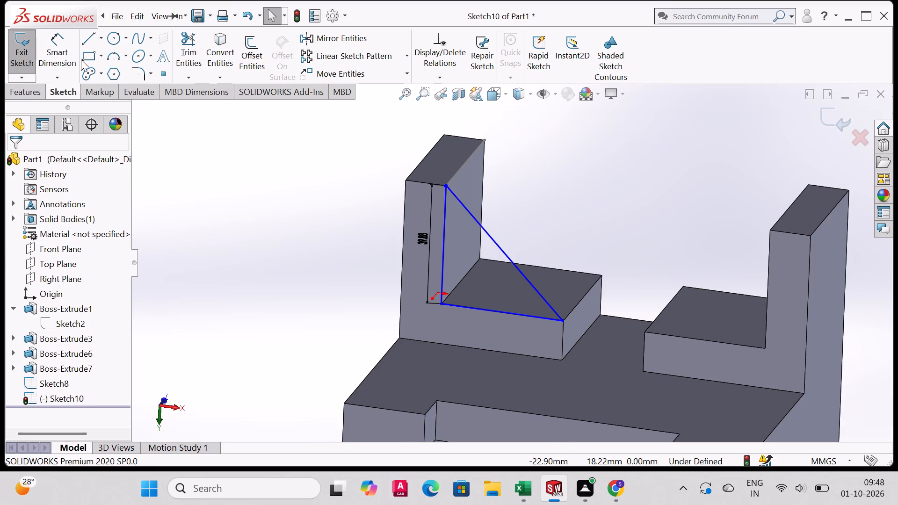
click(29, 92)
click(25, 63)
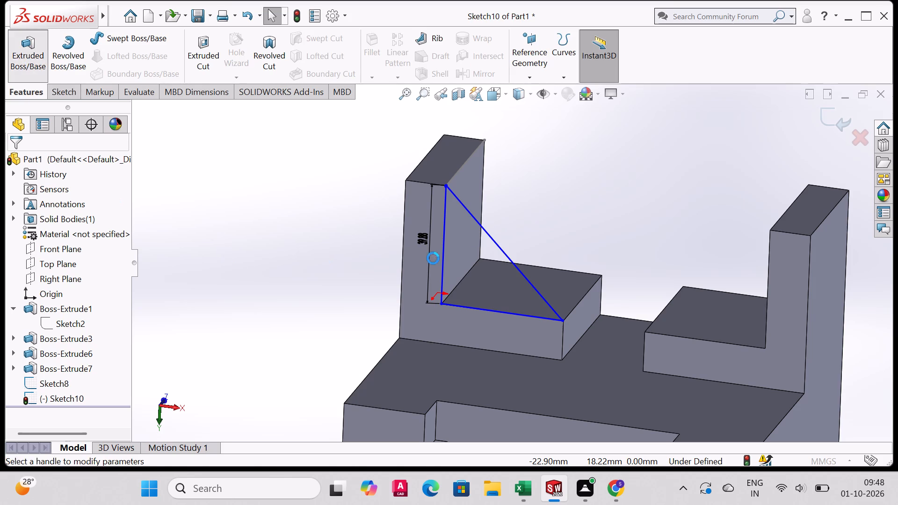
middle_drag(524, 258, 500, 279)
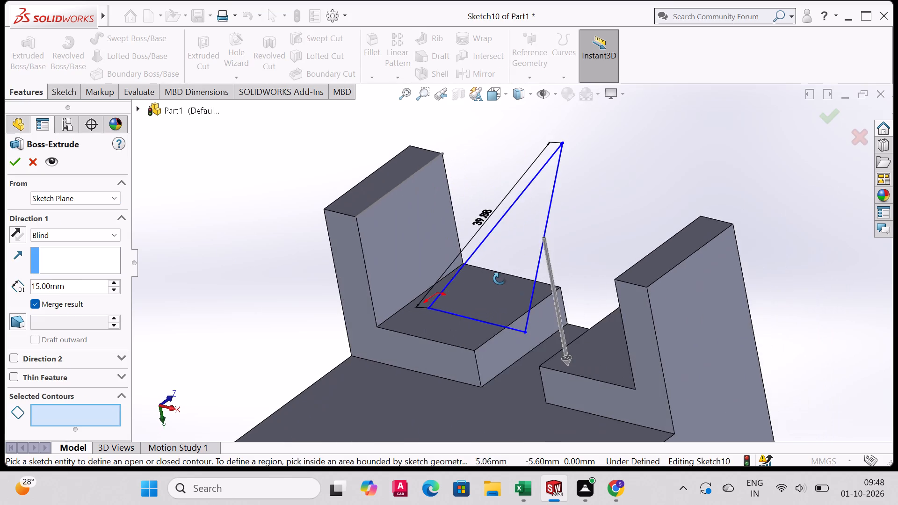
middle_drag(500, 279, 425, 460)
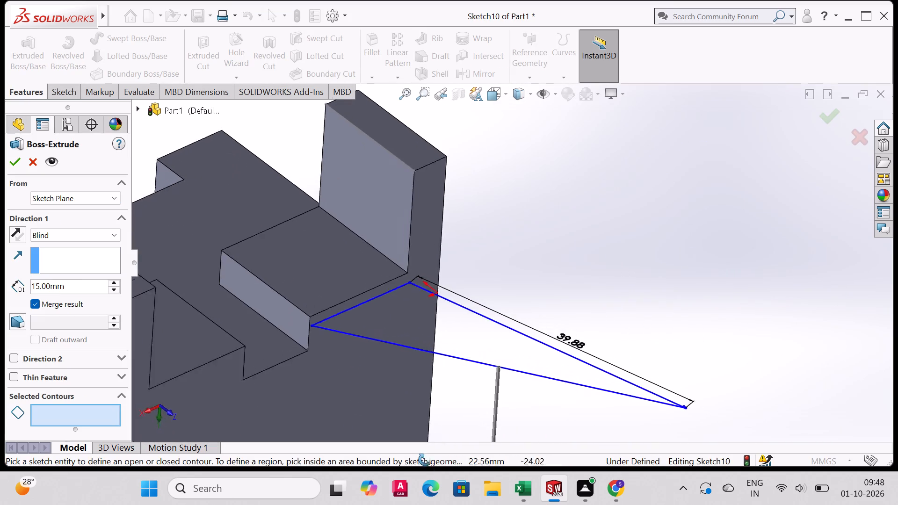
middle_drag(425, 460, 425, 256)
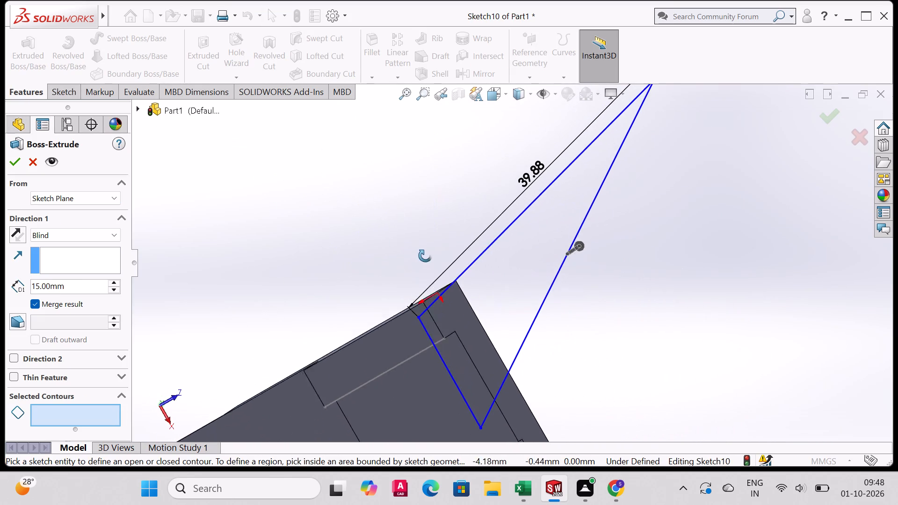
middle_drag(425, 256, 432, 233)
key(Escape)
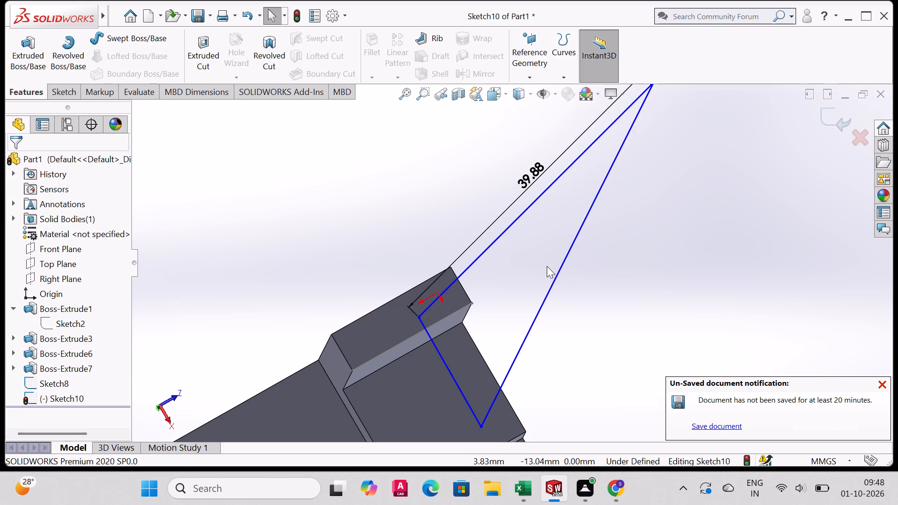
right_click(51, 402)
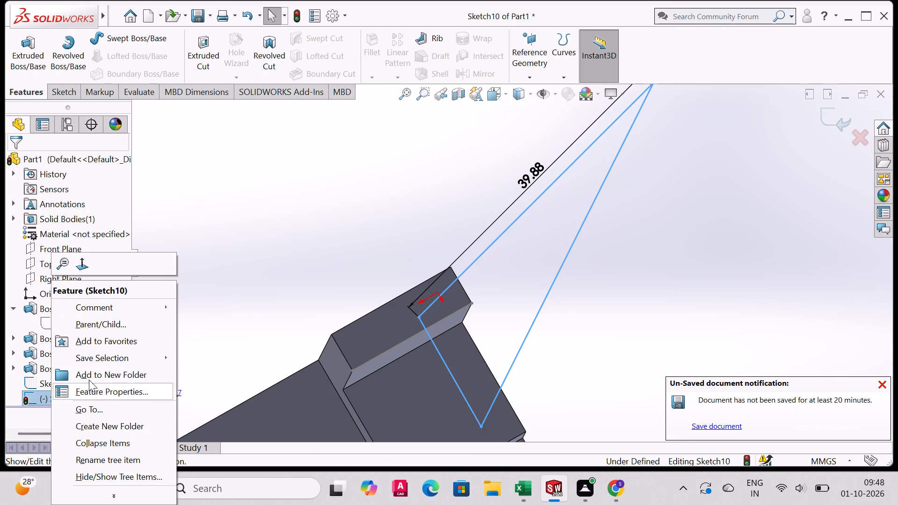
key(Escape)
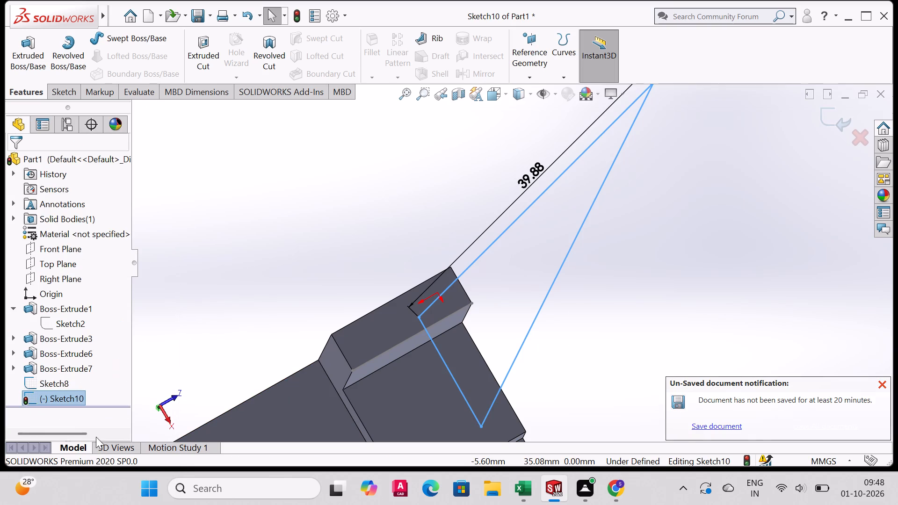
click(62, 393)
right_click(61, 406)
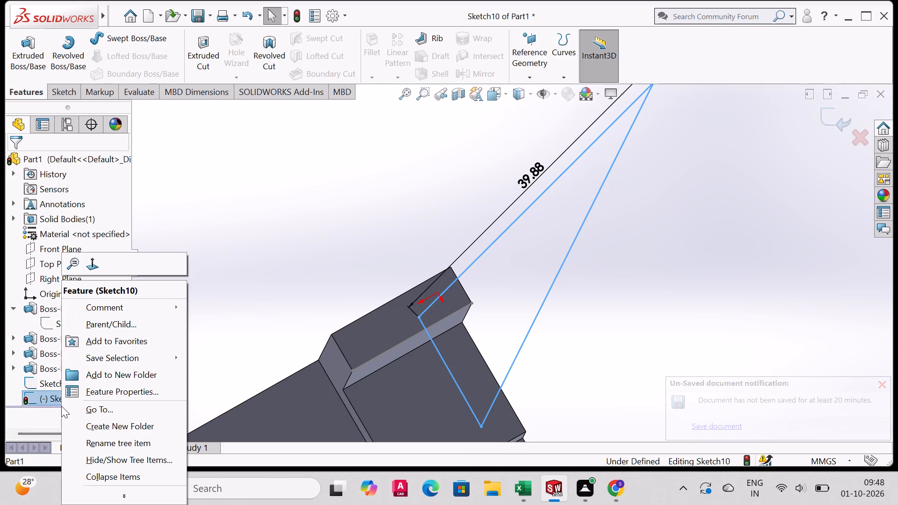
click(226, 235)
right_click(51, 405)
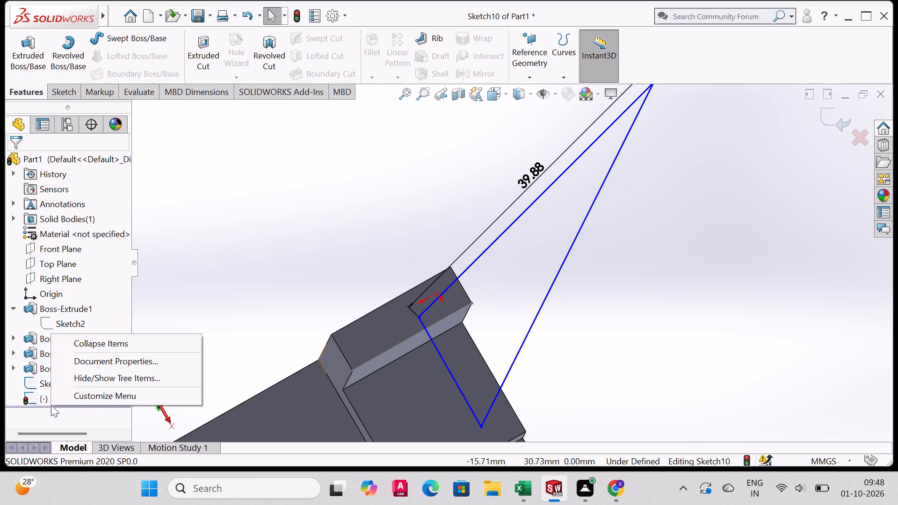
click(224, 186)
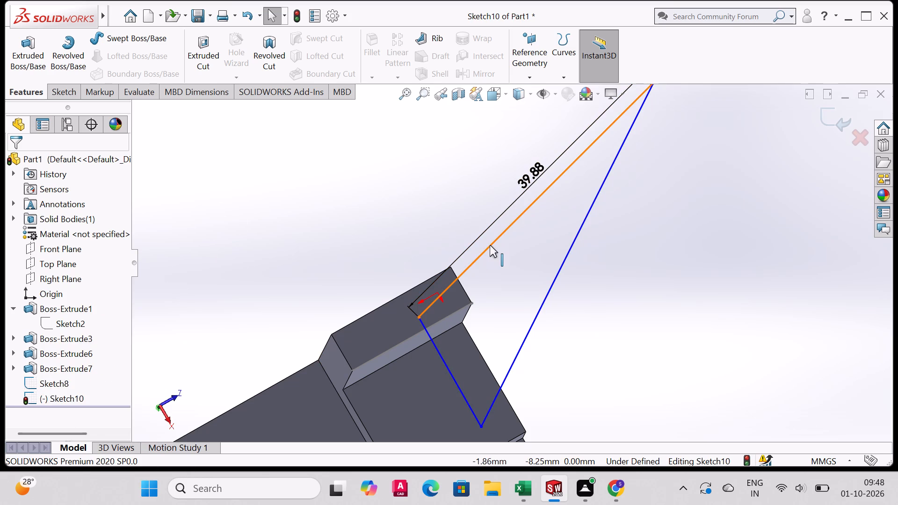
Delete all three lines of the triangle sketch along with the attached length dimension.
click(490, 245)
key(Delete)
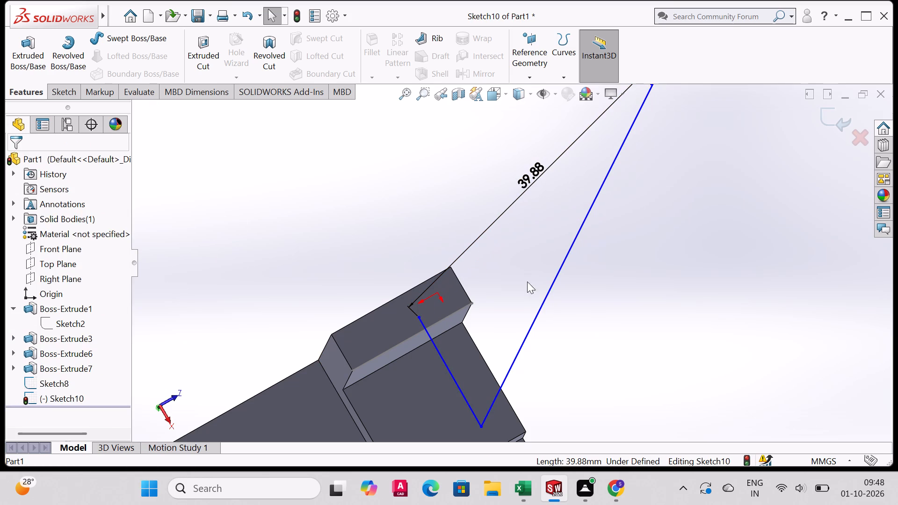
click(551, 287)
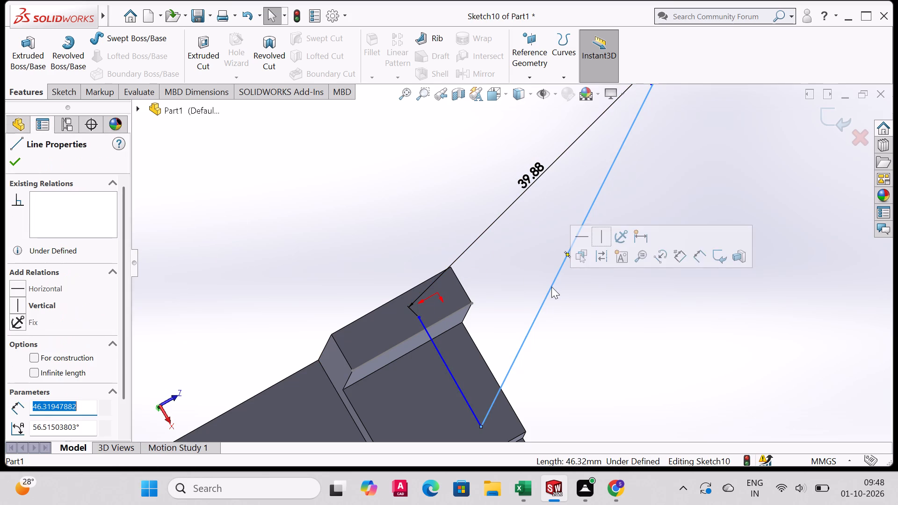
key(Delete)
click(362, 245)
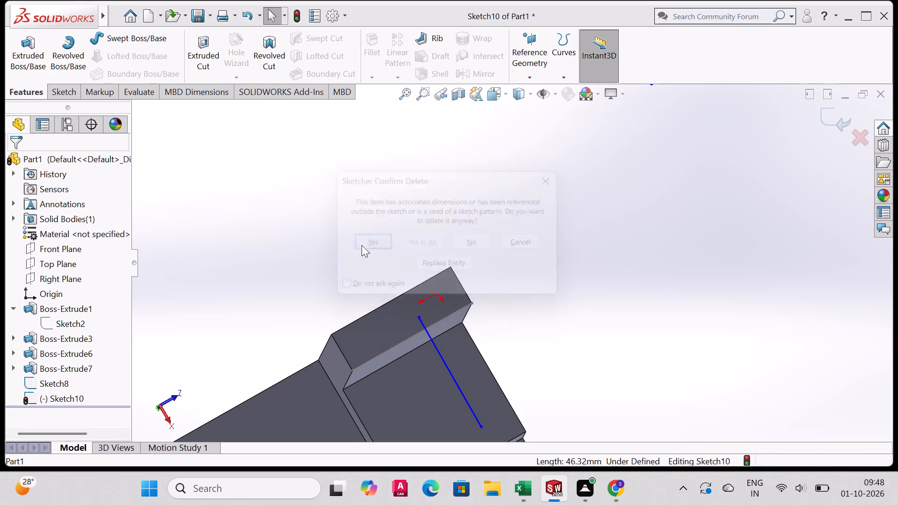
click(445, 362)
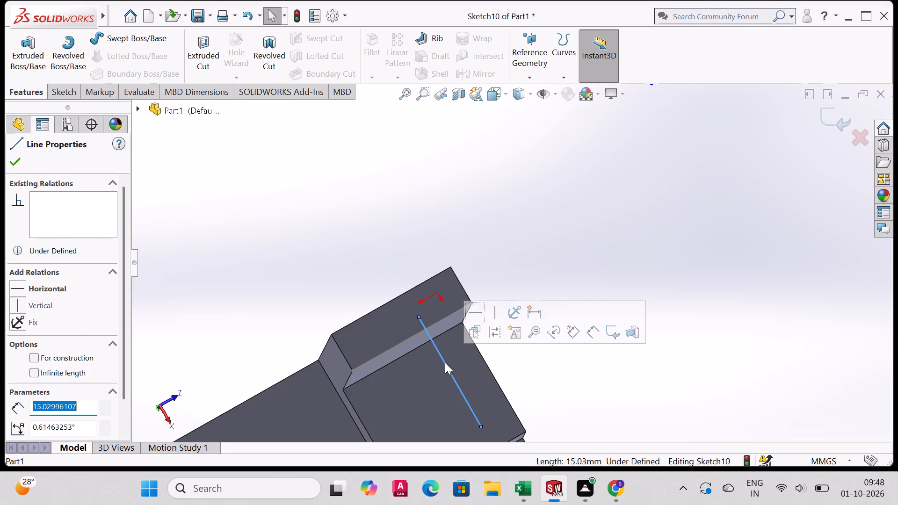
key(Delete)
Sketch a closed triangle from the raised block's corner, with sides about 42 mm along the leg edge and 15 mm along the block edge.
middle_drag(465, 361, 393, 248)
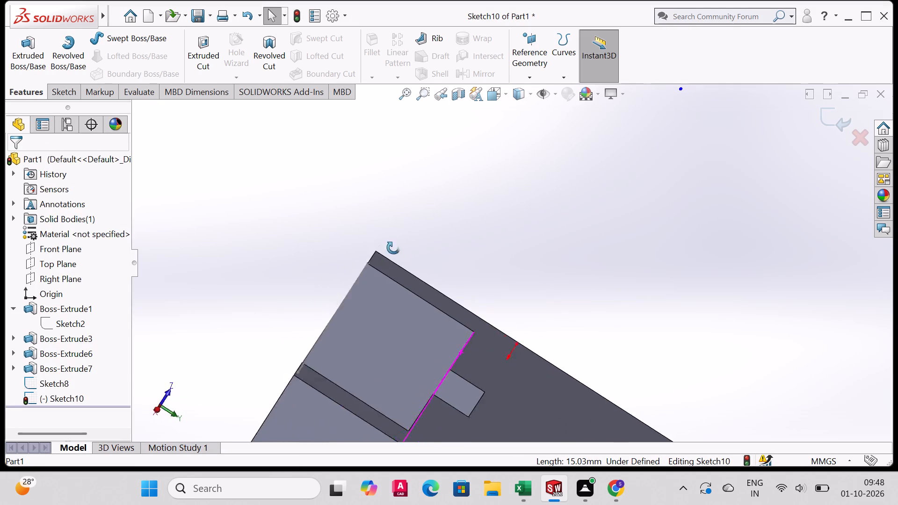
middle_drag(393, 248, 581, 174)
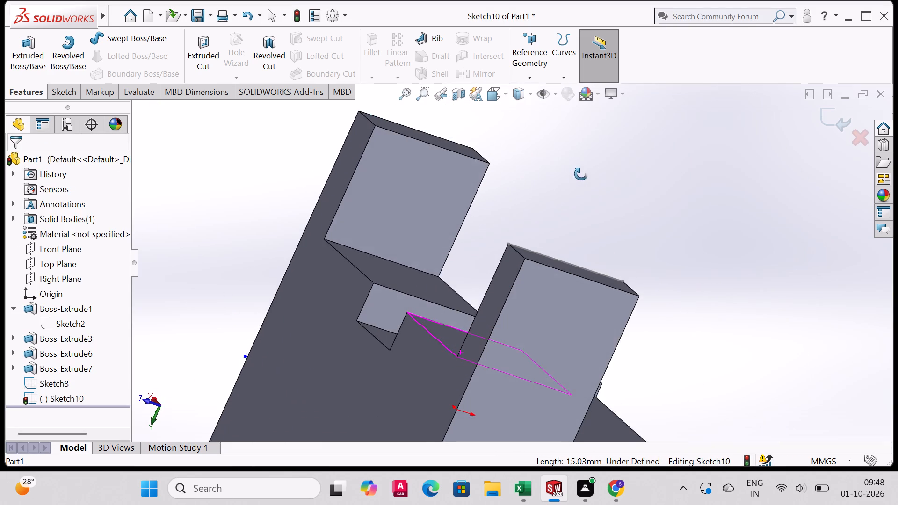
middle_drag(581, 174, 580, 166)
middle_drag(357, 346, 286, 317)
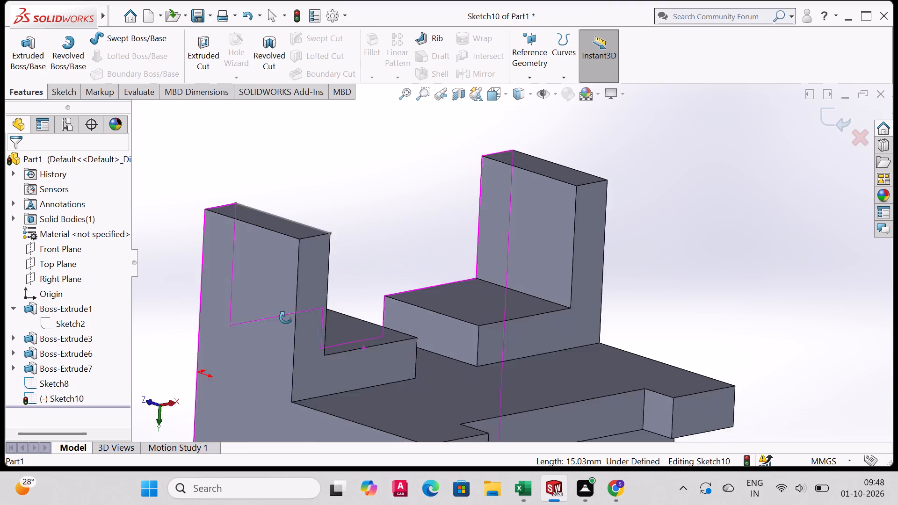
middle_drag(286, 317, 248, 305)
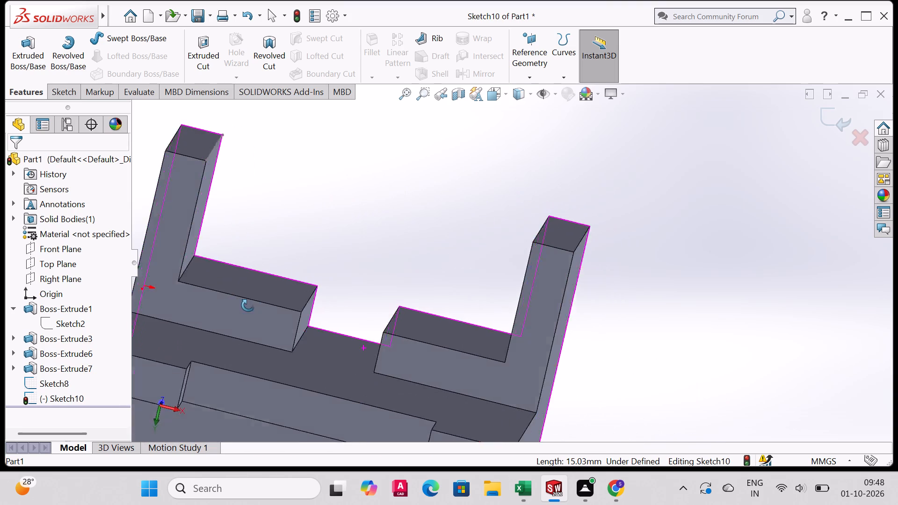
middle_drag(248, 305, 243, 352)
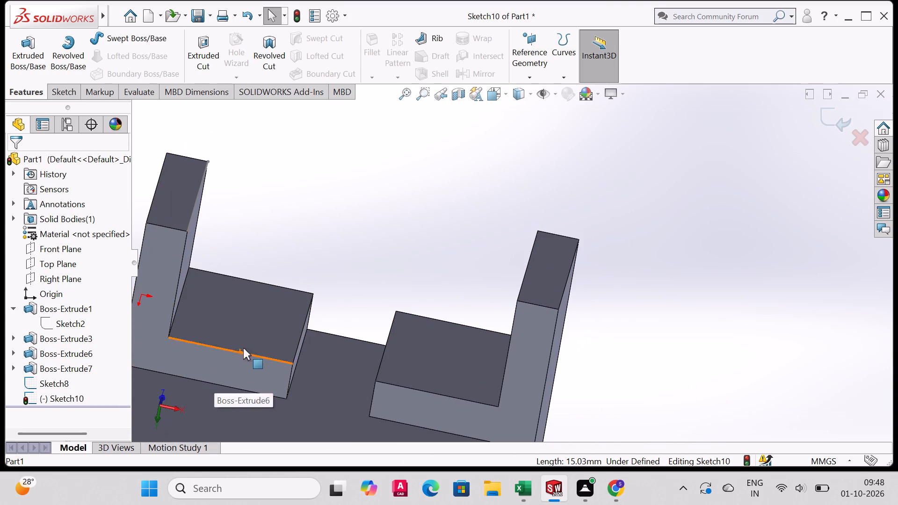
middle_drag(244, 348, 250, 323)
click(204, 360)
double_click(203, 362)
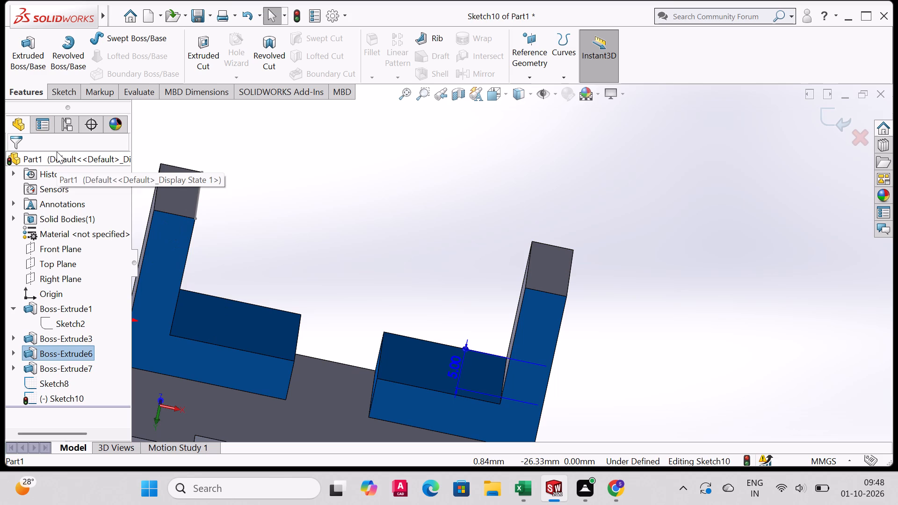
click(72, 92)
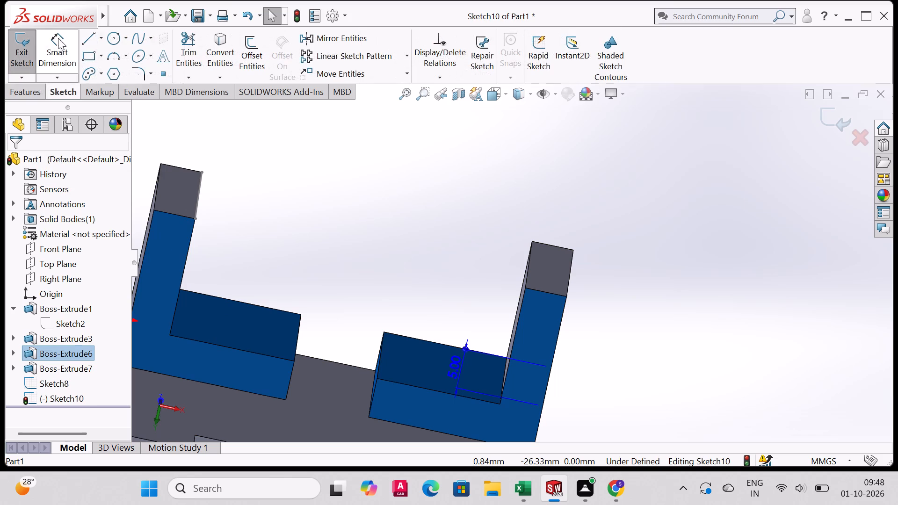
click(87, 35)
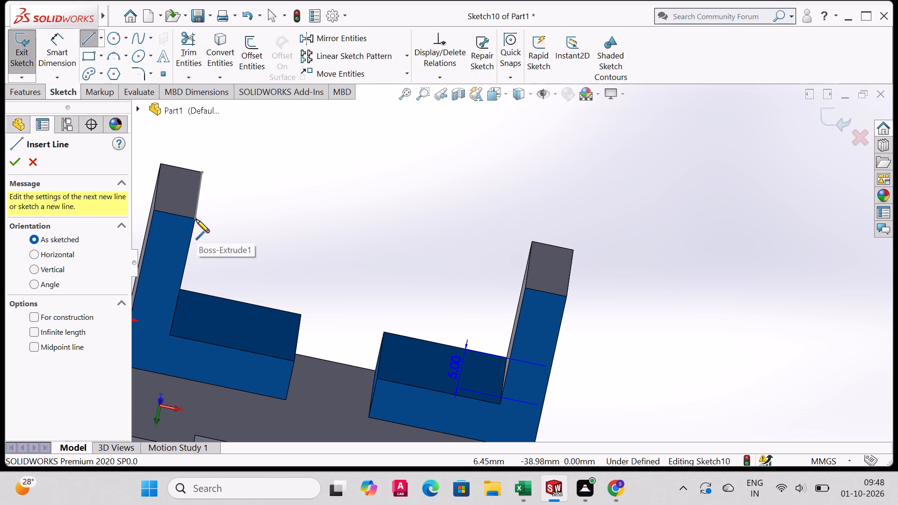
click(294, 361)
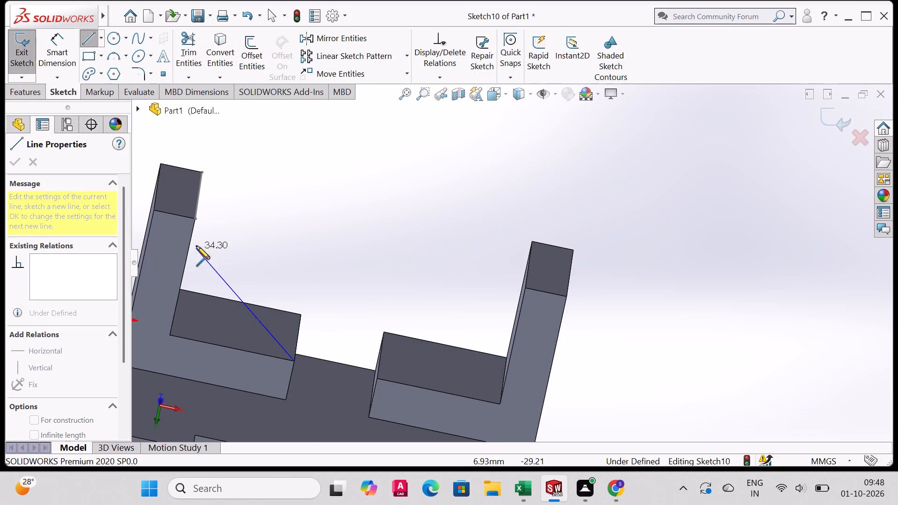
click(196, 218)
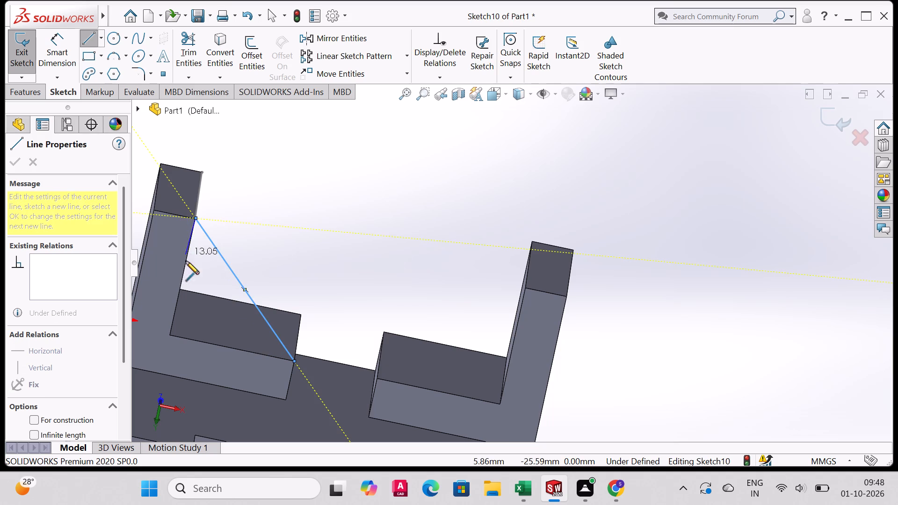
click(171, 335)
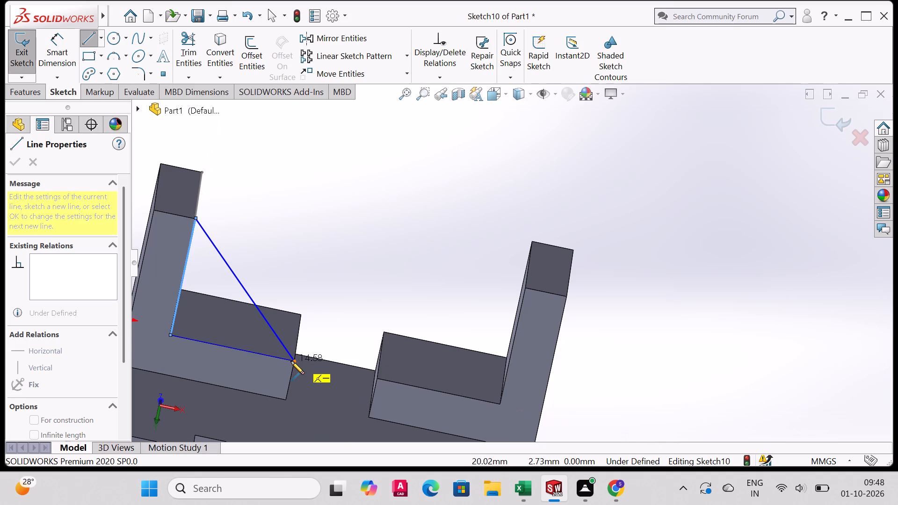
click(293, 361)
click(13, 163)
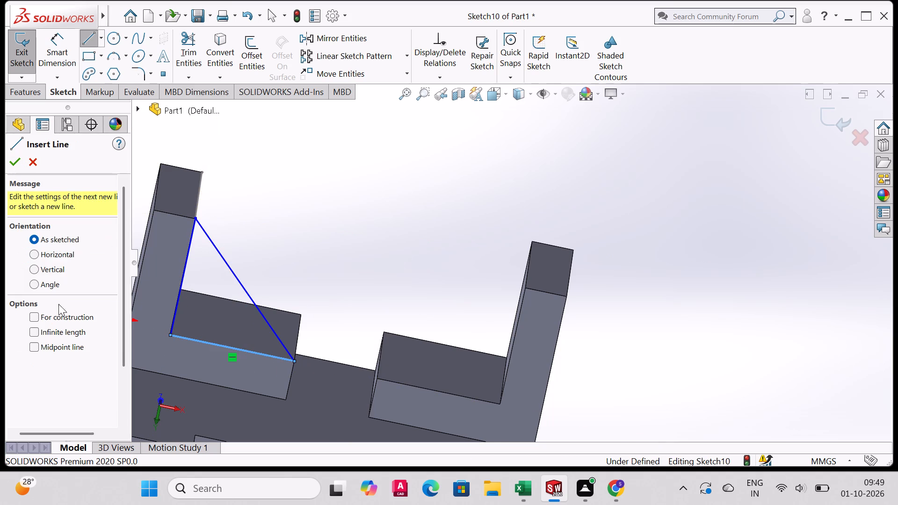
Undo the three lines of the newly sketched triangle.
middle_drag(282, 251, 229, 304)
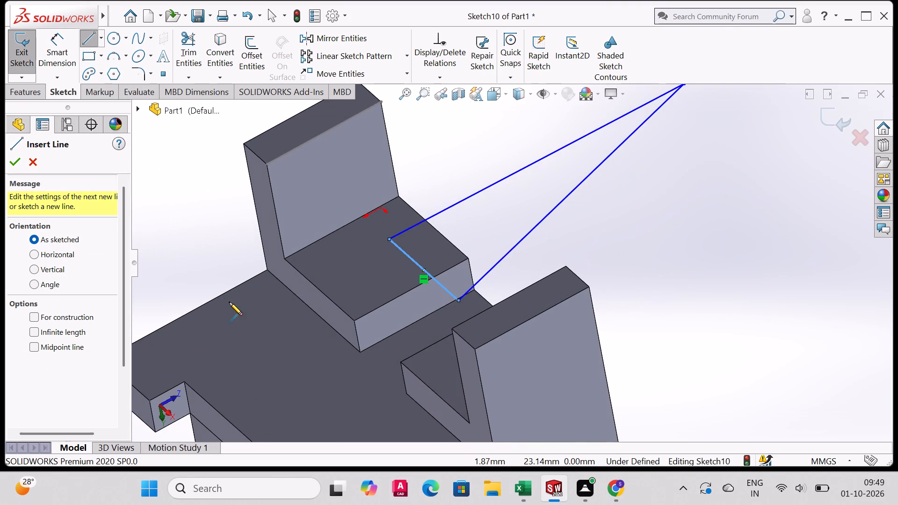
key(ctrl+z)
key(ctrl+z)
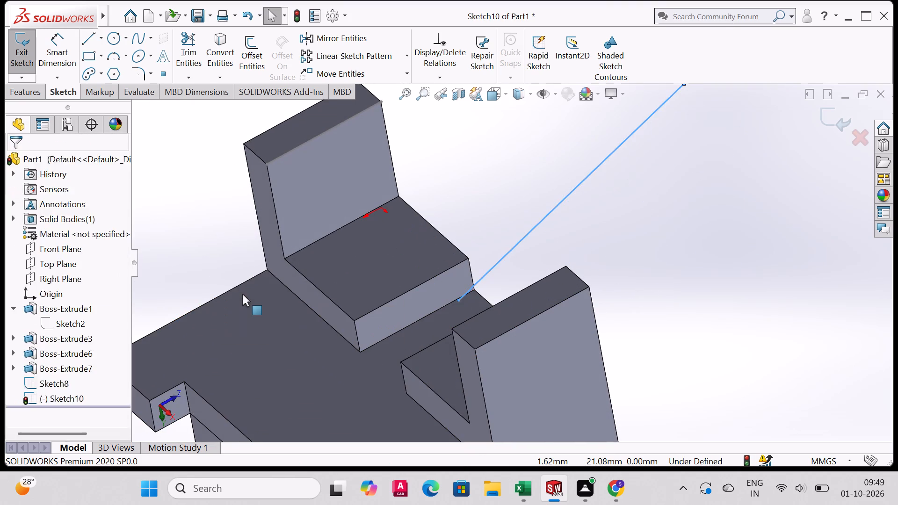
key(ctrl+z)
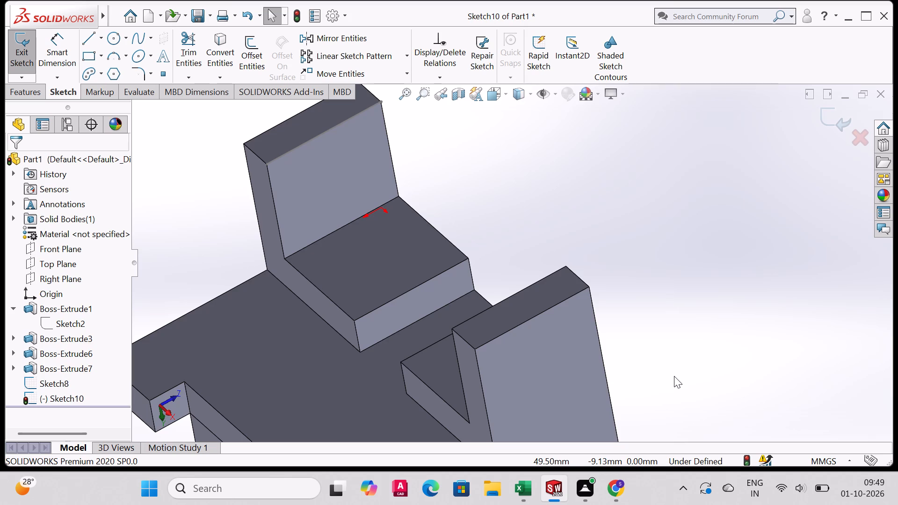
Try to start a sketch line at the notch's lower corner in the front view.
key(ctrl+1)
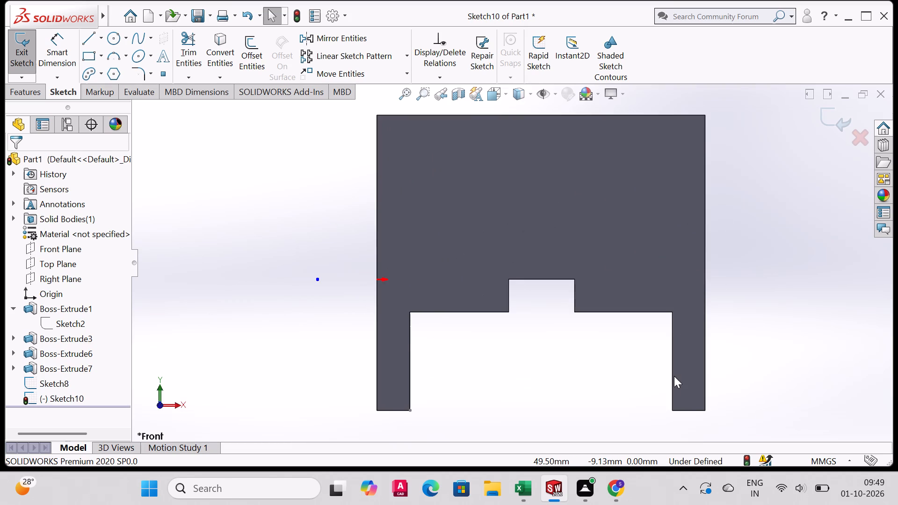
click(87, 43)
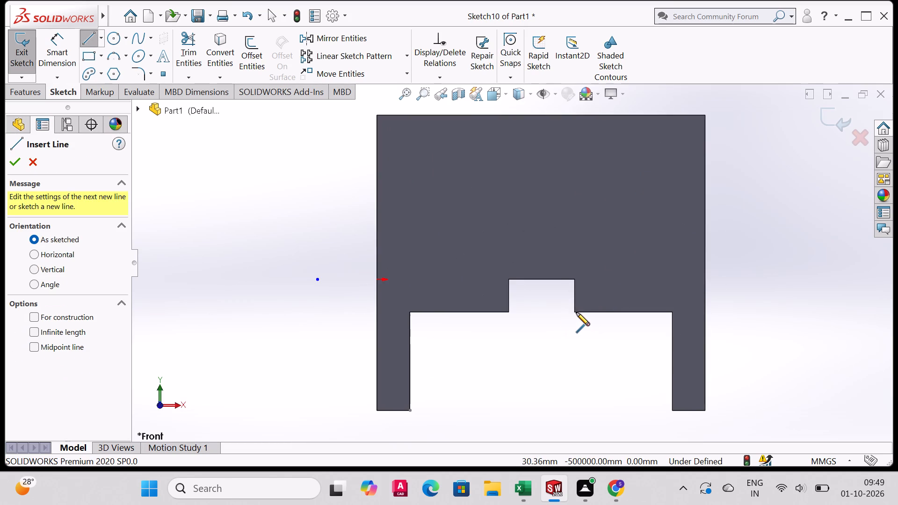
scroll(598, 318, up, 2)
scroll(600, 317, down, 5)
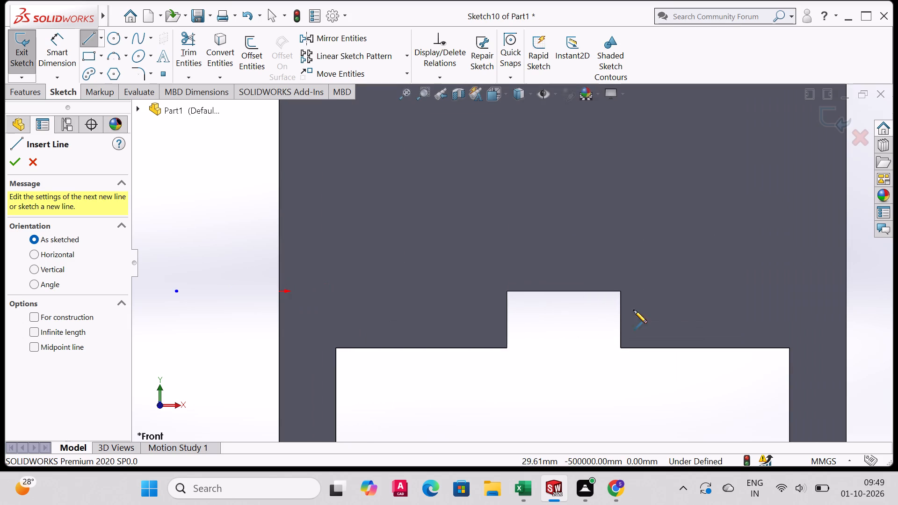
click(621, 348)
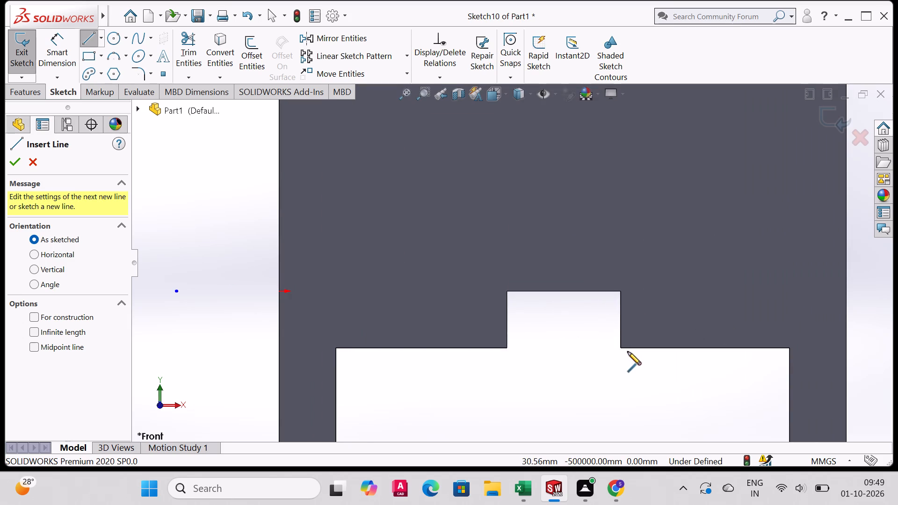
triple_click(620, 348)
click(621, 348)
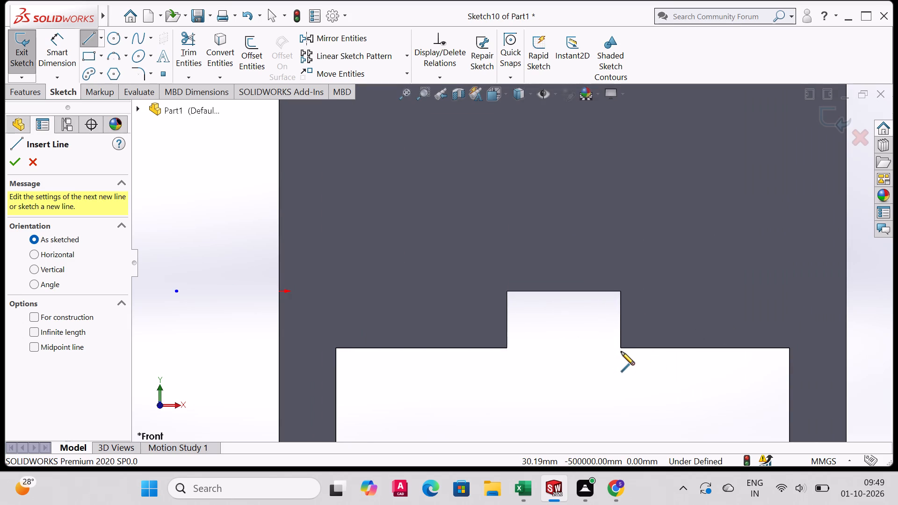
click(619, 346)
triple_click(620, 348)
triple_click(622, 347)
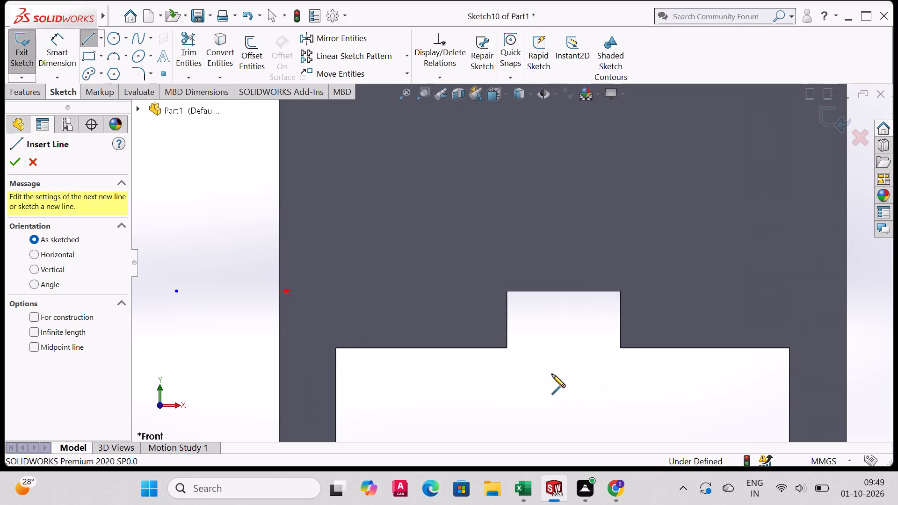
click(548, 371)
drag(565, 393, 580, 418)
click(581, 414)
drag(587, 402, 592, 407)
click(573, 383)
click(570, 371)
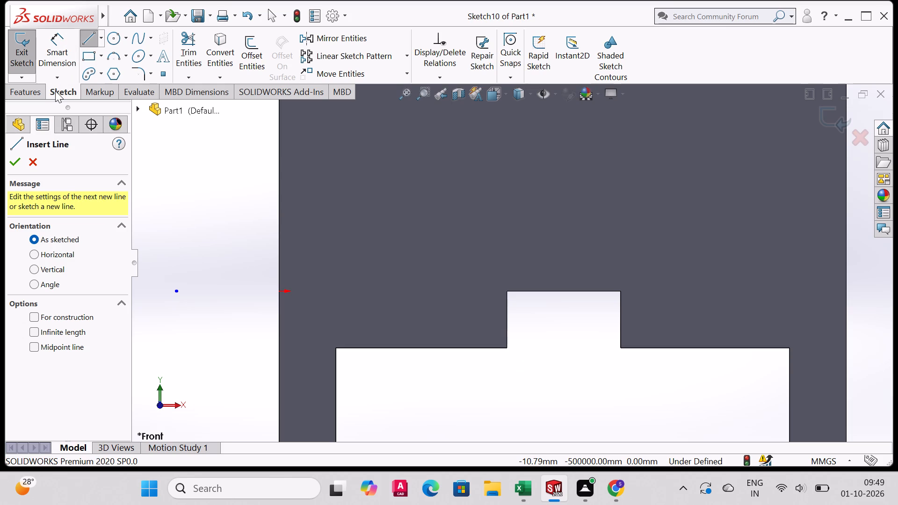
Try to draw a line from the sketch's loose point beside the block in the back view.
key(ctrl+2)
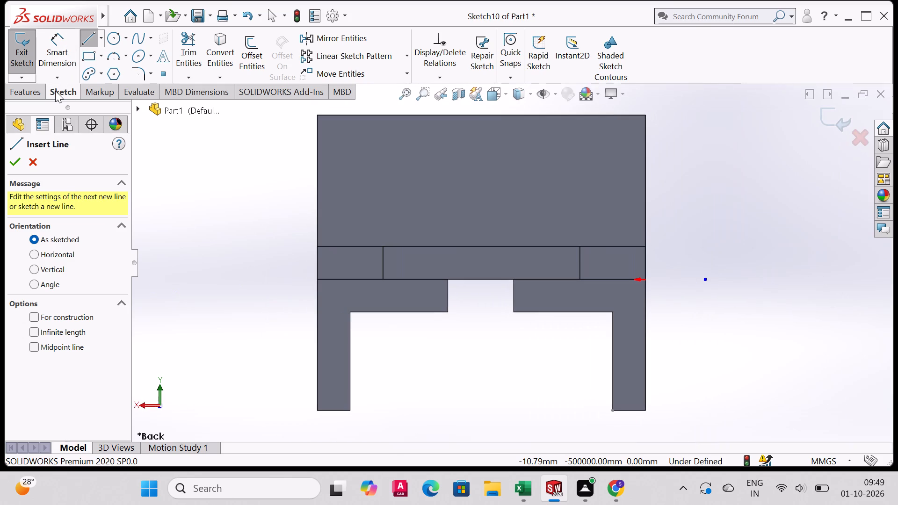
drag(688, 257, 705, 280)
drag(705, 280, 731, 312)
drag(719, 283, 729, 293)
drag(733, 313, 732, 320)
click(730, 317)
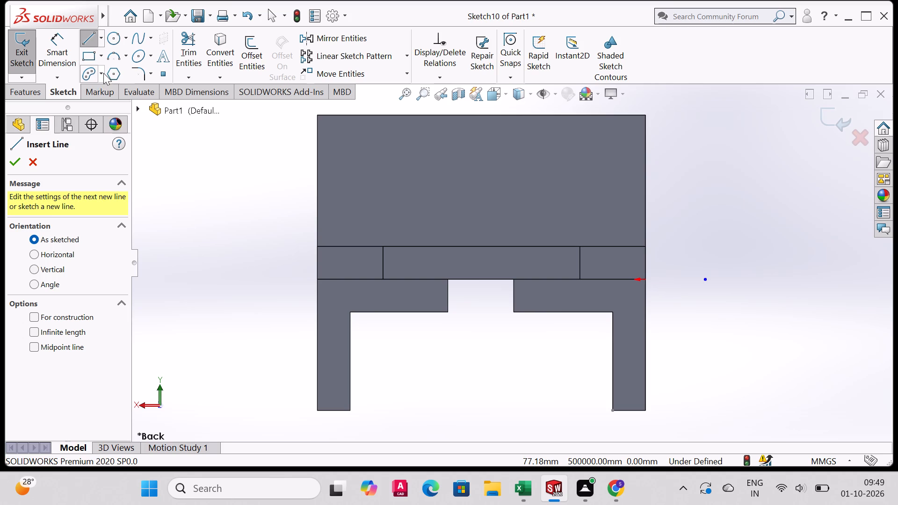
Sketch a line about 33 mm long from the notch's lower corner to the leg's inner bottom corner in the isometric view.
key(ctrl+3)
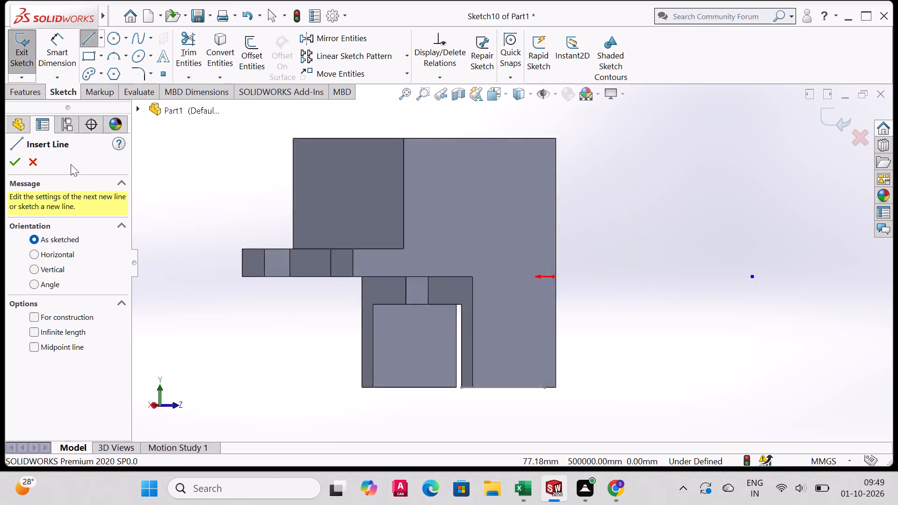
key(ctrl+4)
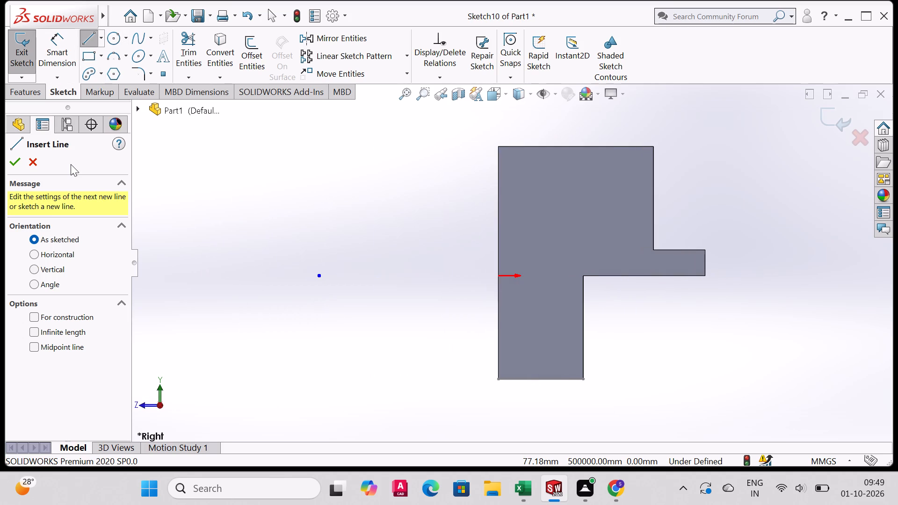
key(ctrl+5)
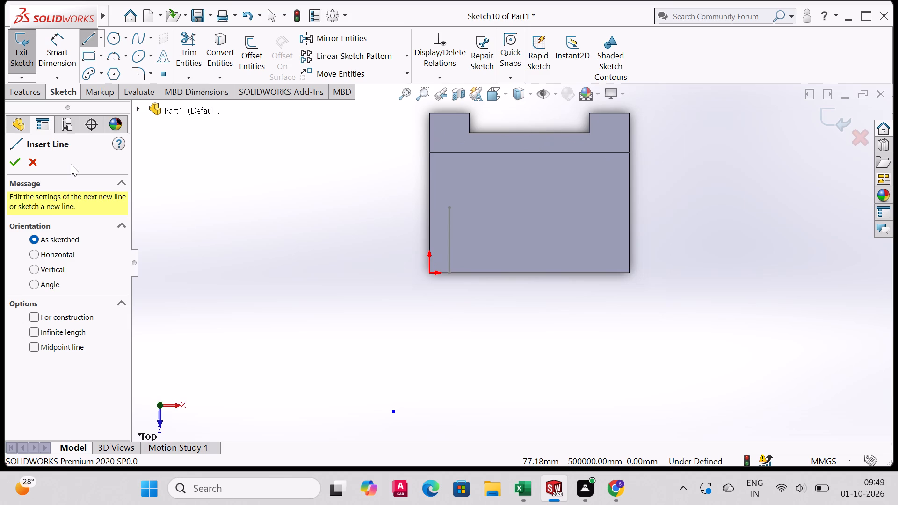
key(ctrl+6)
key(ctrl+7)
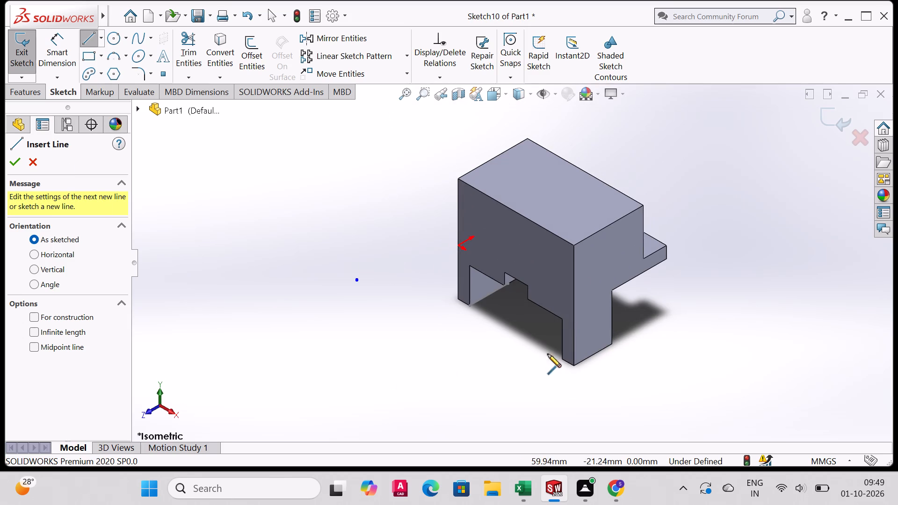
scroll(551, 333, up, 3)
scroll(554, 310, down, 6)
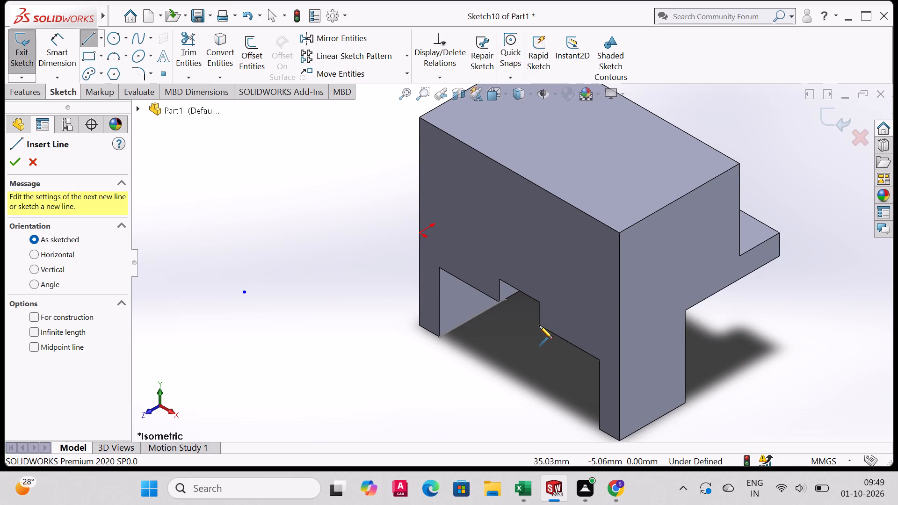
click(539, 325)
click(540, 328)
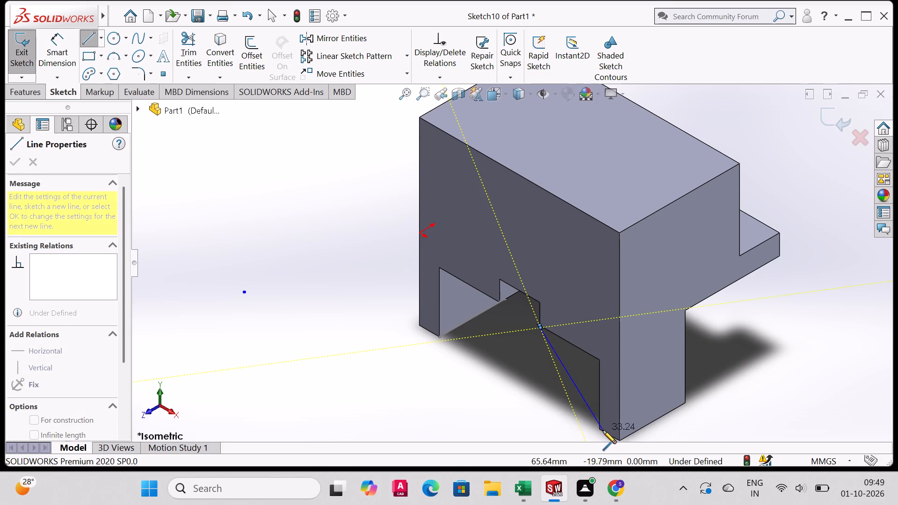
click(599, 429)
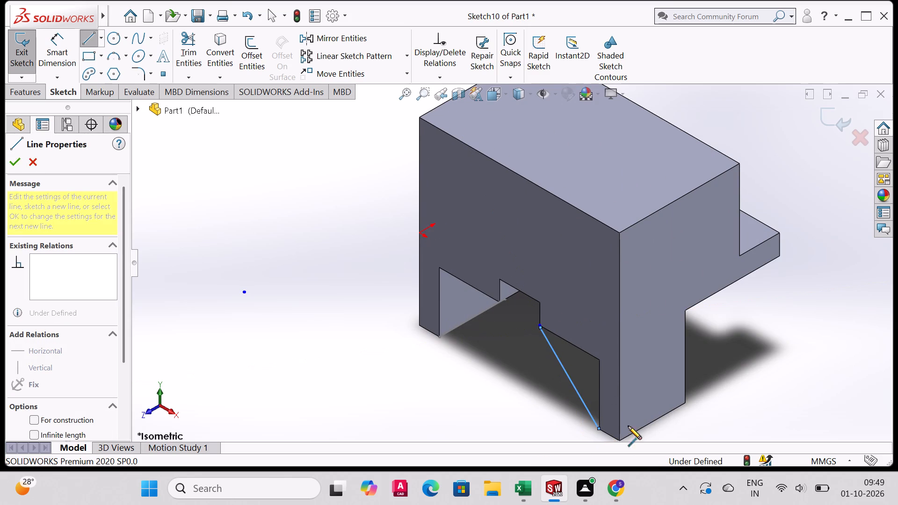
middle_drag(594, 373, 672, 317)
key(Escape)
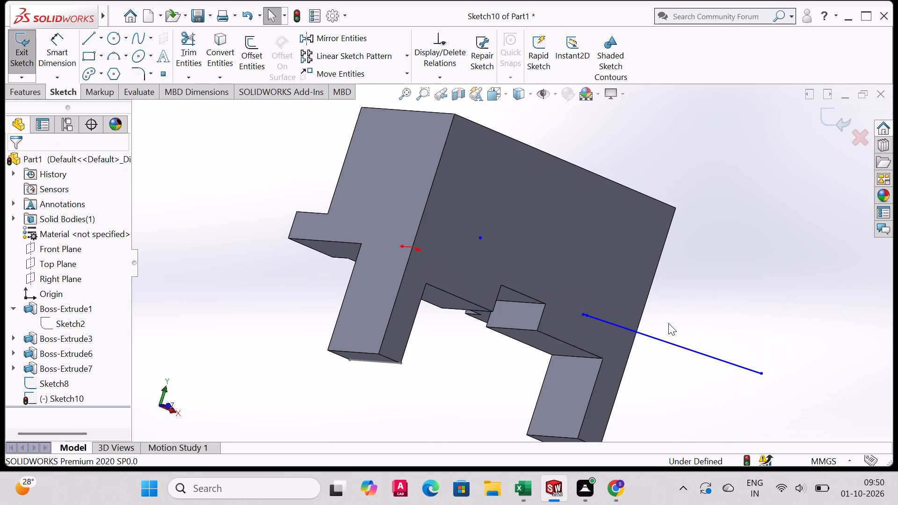
Undo the new line and all earlier edits of the triangle sketch, including the creation of the sketch itself.
key(ctrl+z)
key(ctrl+z)
key(ctrl+z)
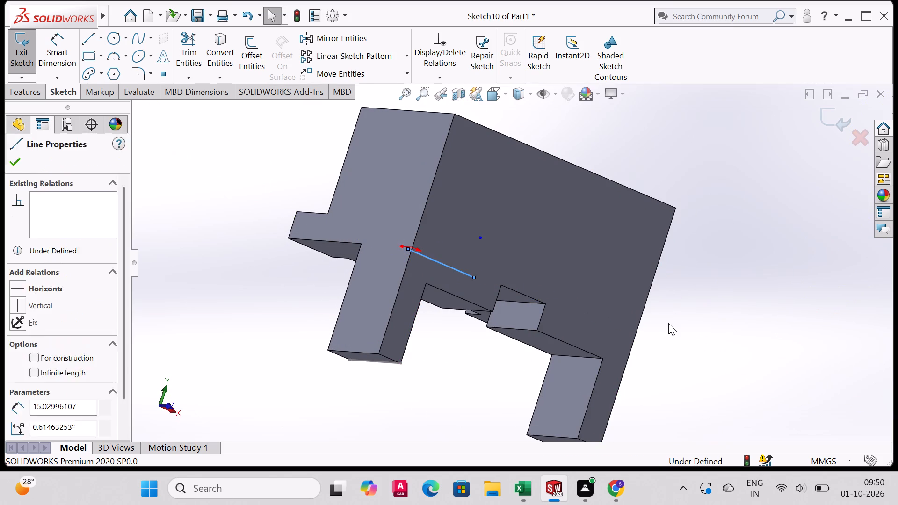
key(ctrl+z)
key(ctrl+z)
key(ctrl+z)
key(ctrl+z)
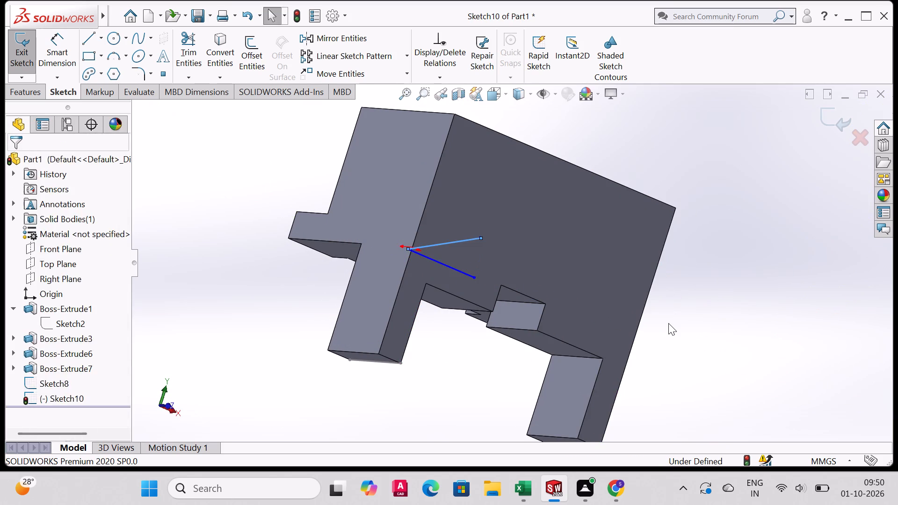
key(ctrl+z)
key(ctrl+z)
key(ctrl+z)
key(ctrl+z)
key(ctrl+z)
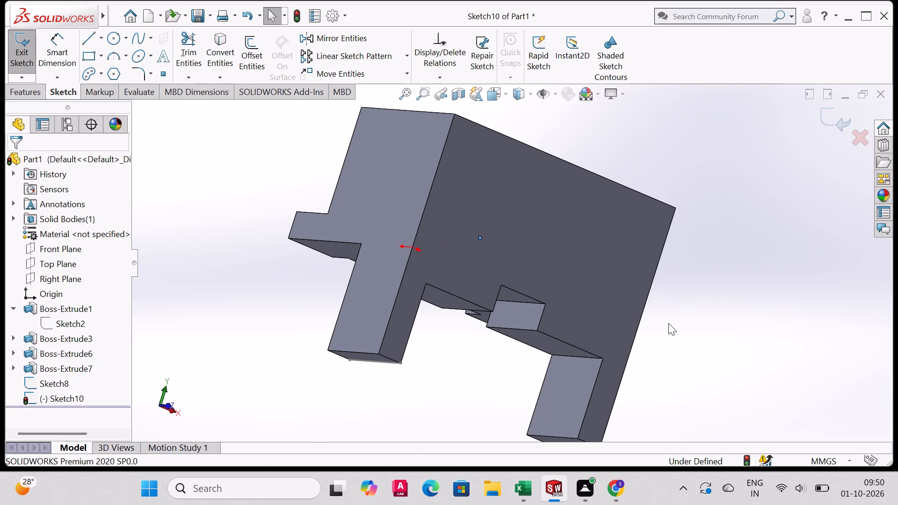
key(ctrl+z)
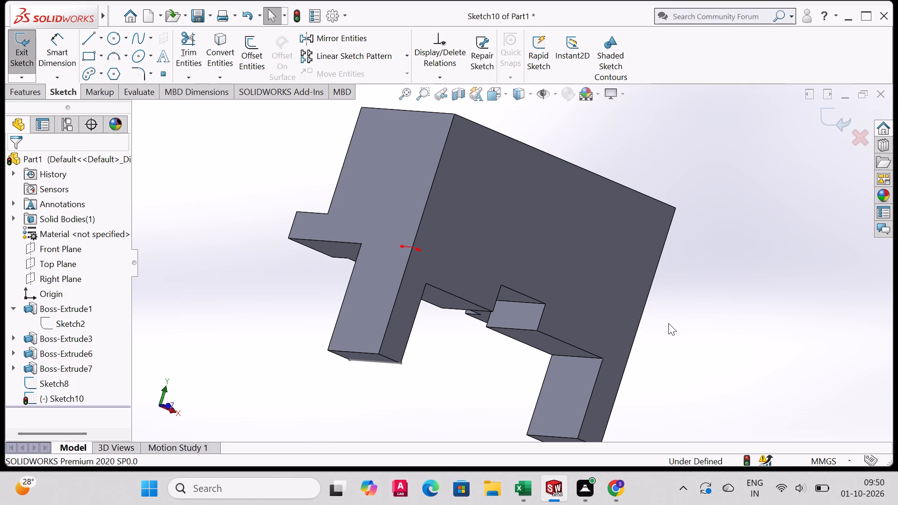
key(ctrl+z)
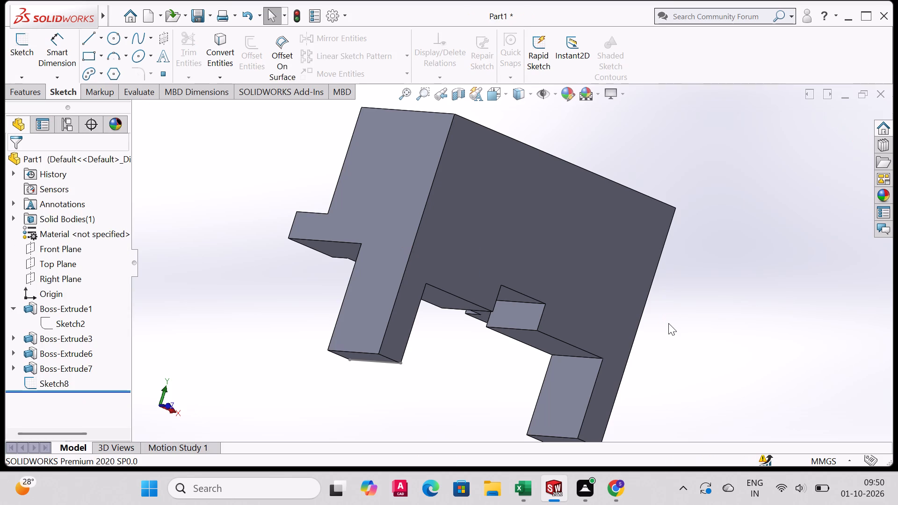
Examine the legs and raised blocks from the underside and in the standard views.
middle_drag(478, 380, 535, 105)
scroll(495, 301, up, 1)
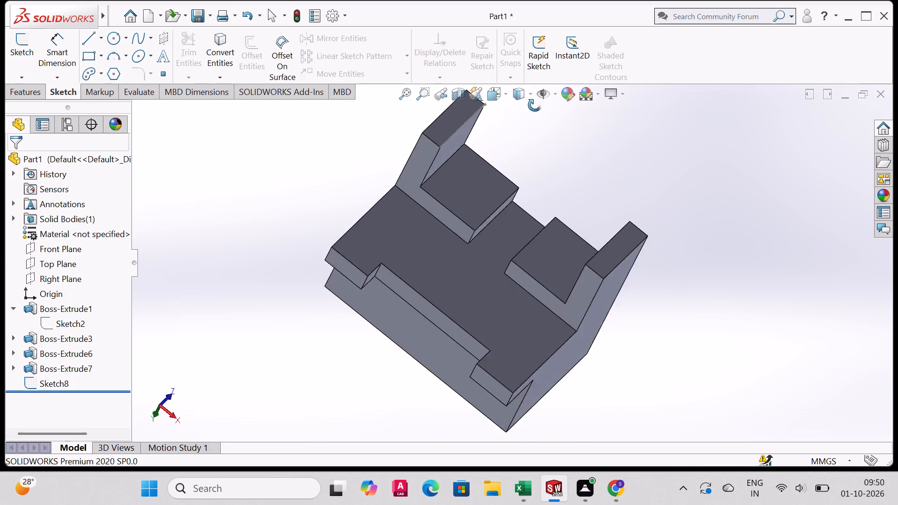
middle_drag(535, 105, 545, 92)
middle_drag(522, 266, 484, 261)
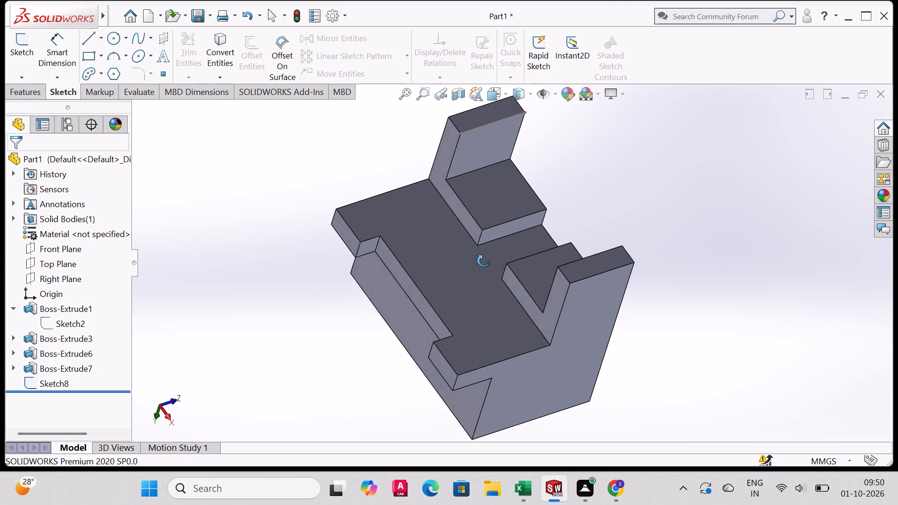
middle_drag(484, 261, 450, 292)
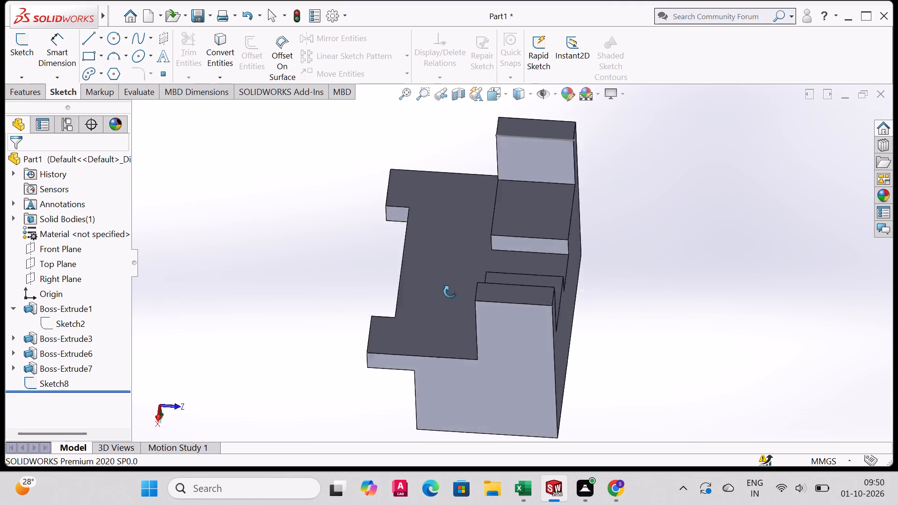
middle_drag(450, 292, 417, 175)
key(ctrl+1)
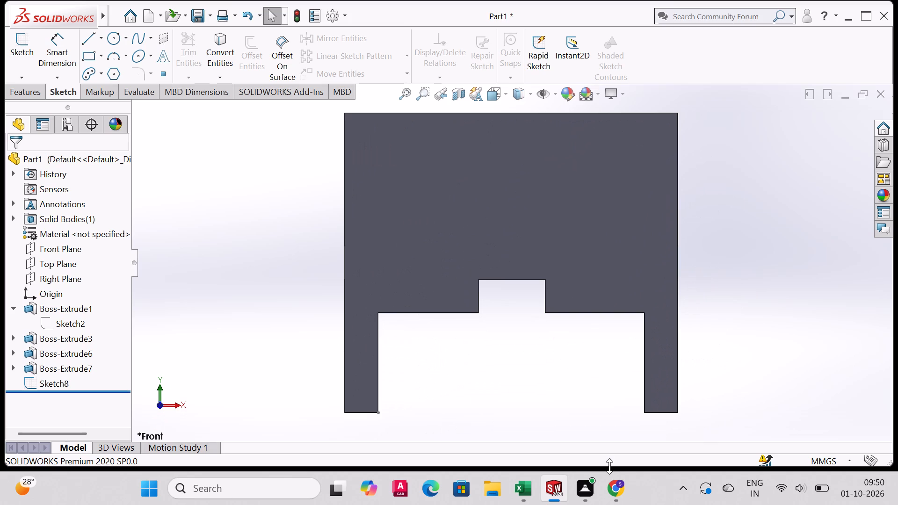
key(ctrl+2)
key(ctrl+3)
key(ctrl+4)
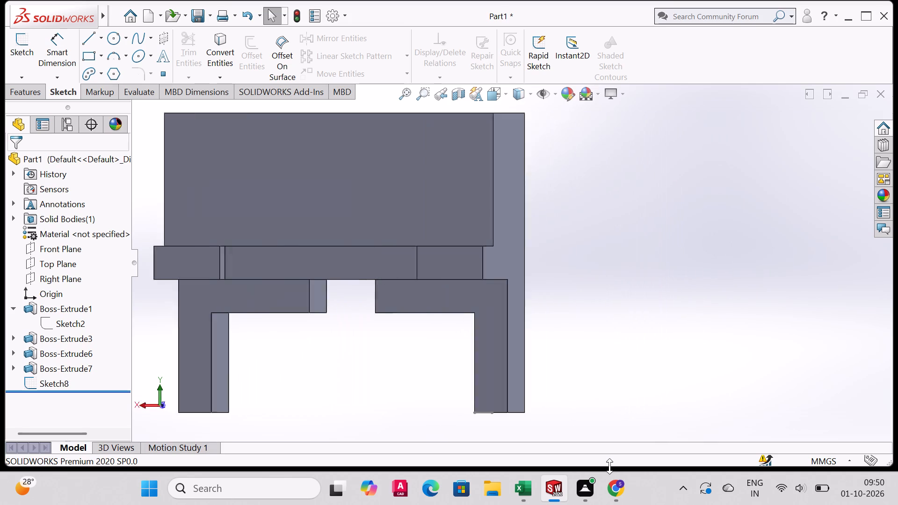
key(ctrl+5)
key(ctrl+6)
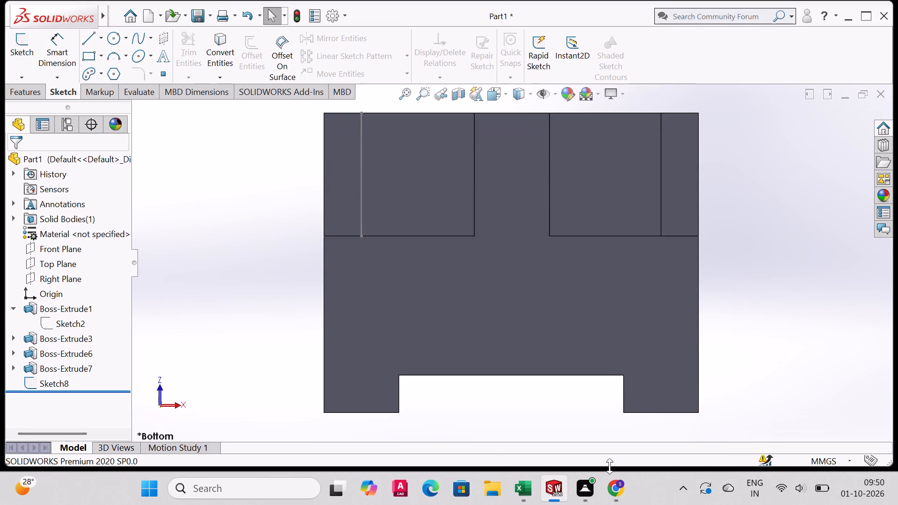
key(ctrl+7)
key(ctrl+6)
key(ctrl+8)
key(ctrl+7)
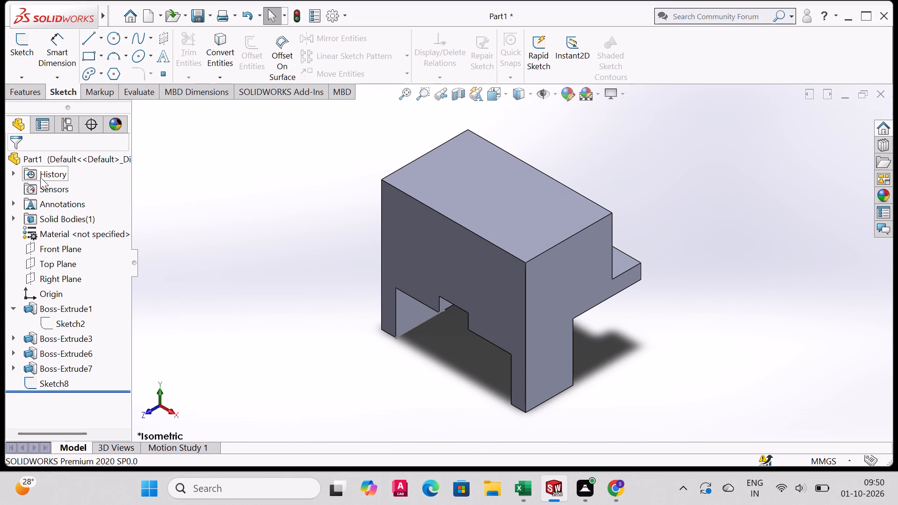
On the block's front face, sketch a closed triangle about 15 by 15 mm between the notch's lower corner and the nearer leg's inner edge.
click(88, 40)
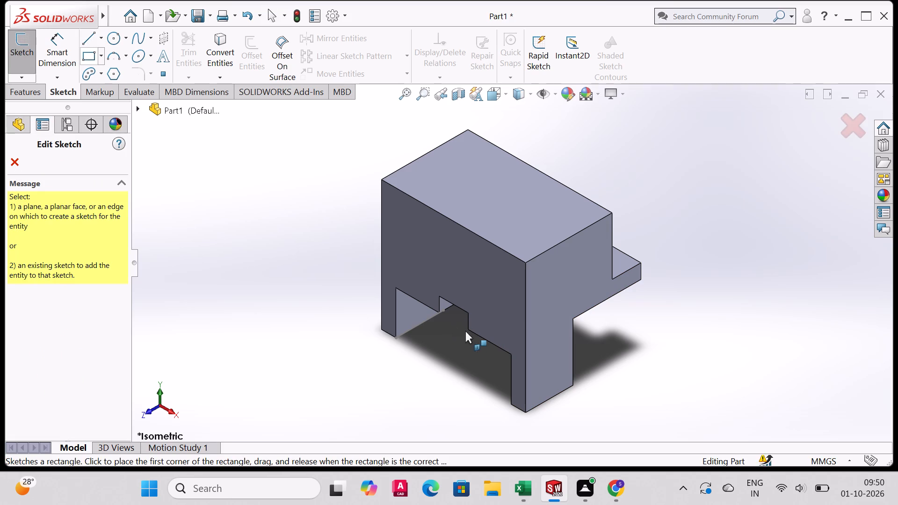
scroll(467, 327, up, 3)
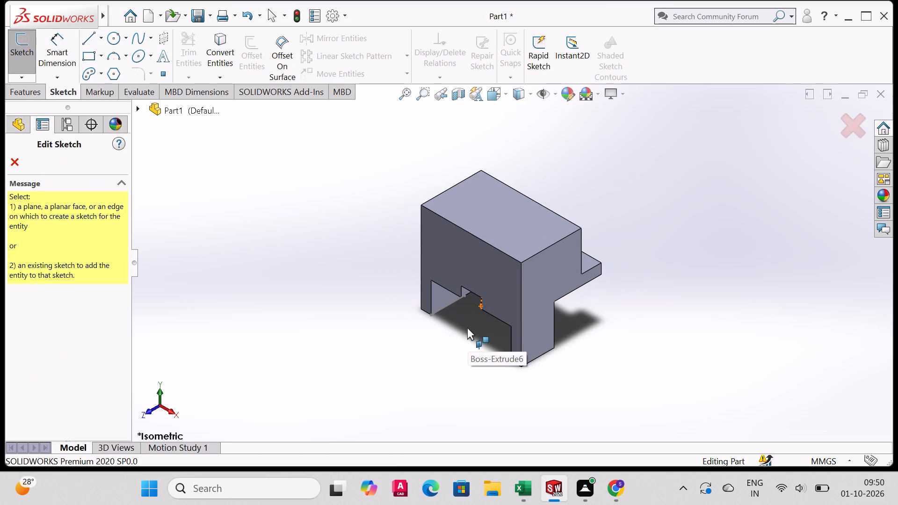
scroll(467, 327, down, 9)
scroll(435, 382, up, 6)
scroll(468, 340, down, 5)
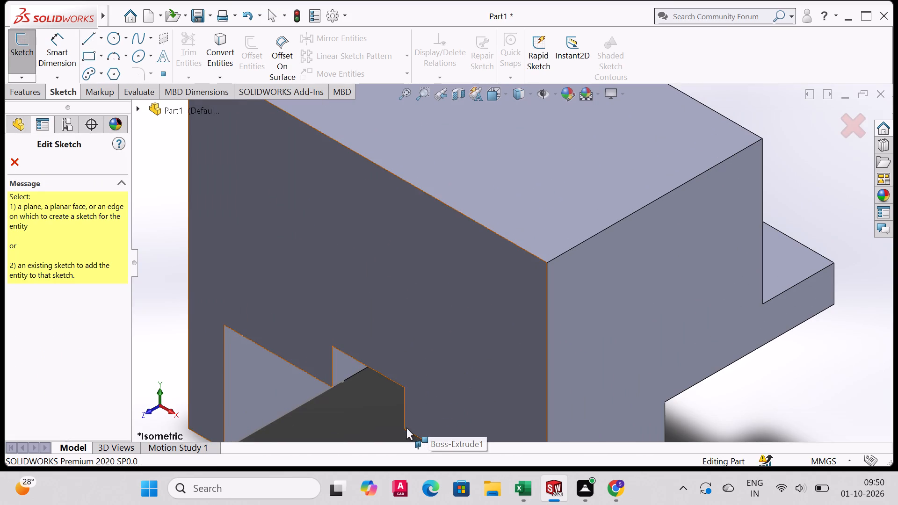
click(405, 427)
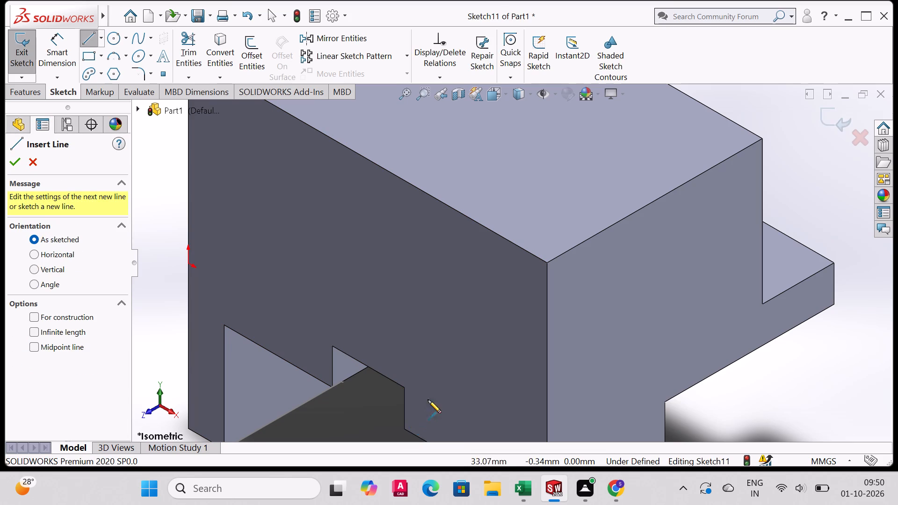
scroll(454, 358, down, 2)
scroll(452, 389, up, 4)
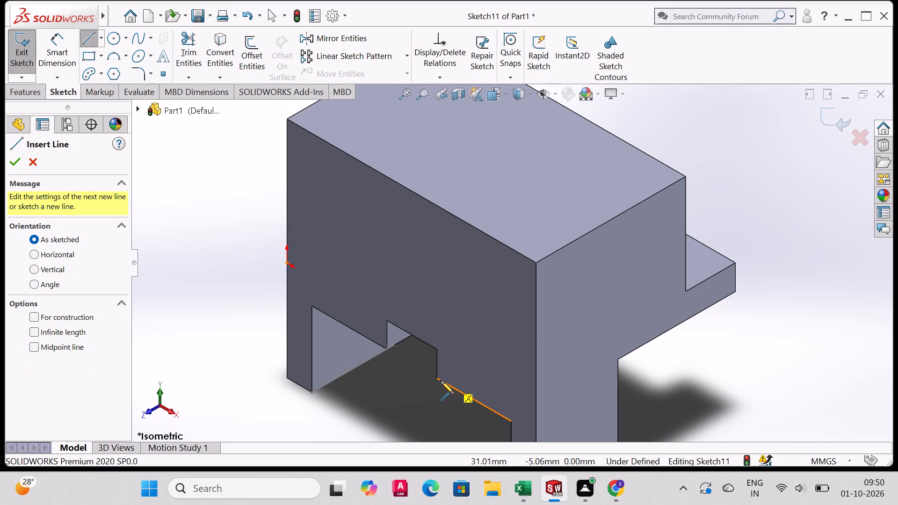
click(437, 379)
scroll(460, 352, down, 2)
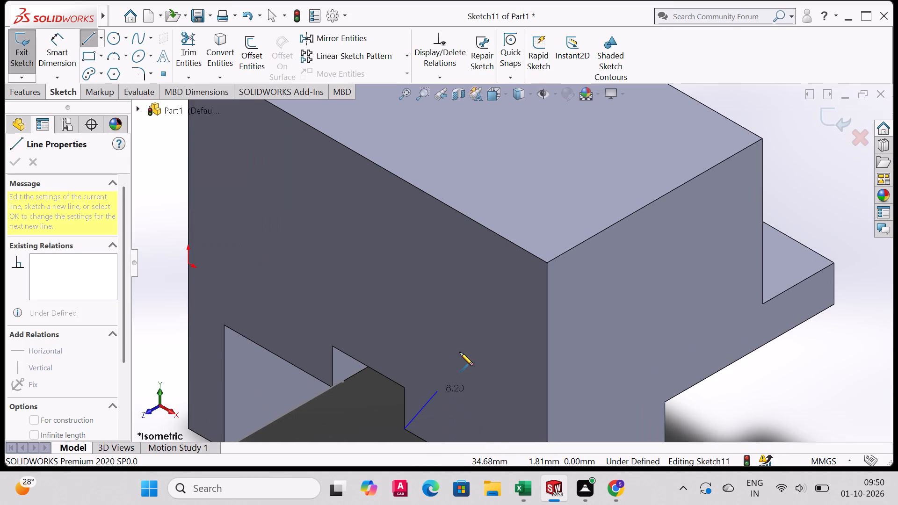
scroll(460, 352, down, 3)
scroll(460, 352, up, 8)
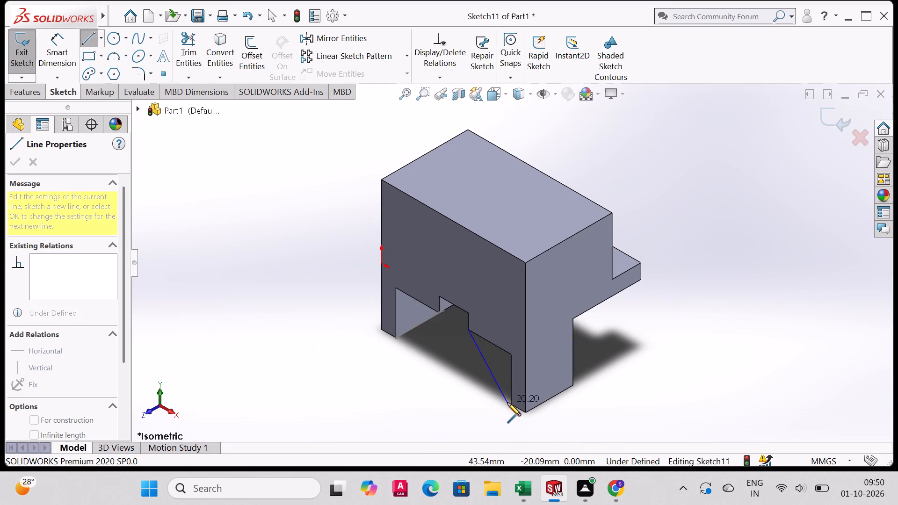
click(511, 404)
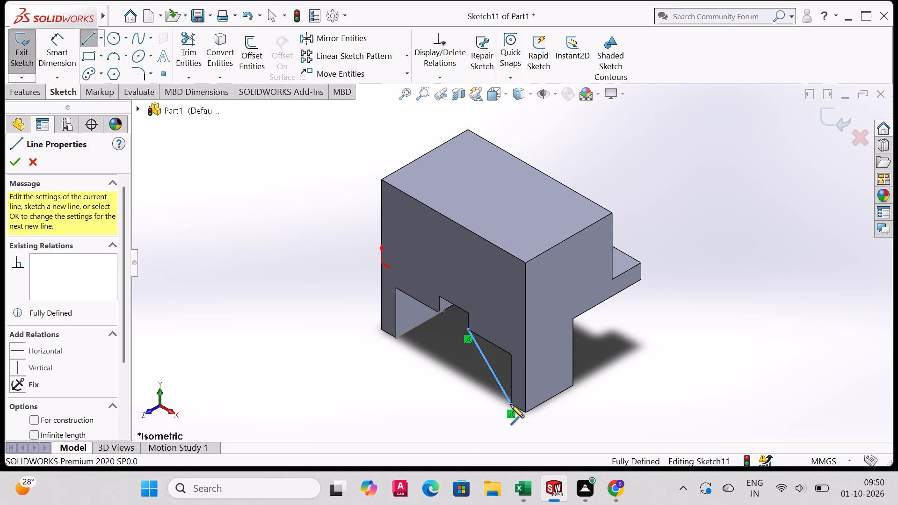
click(510, 354)
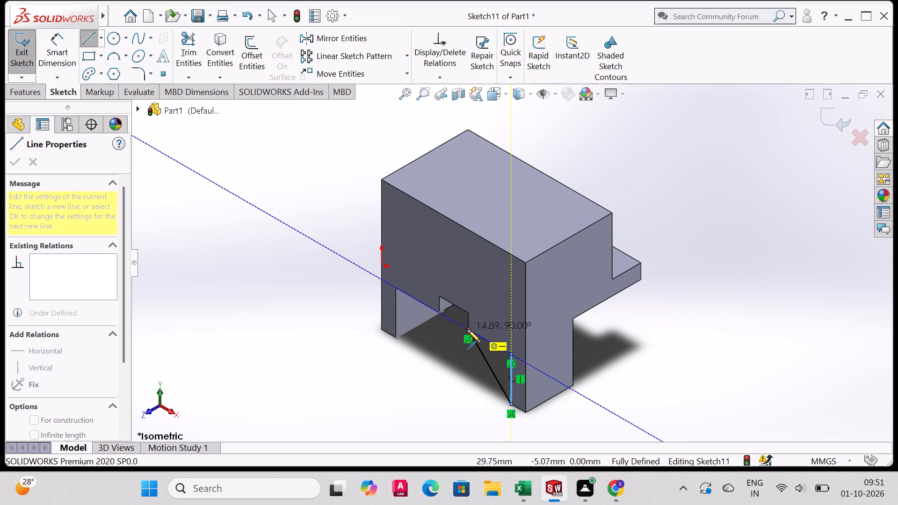
click(467, 329)
right_click(467, 329)
click(496, 340)
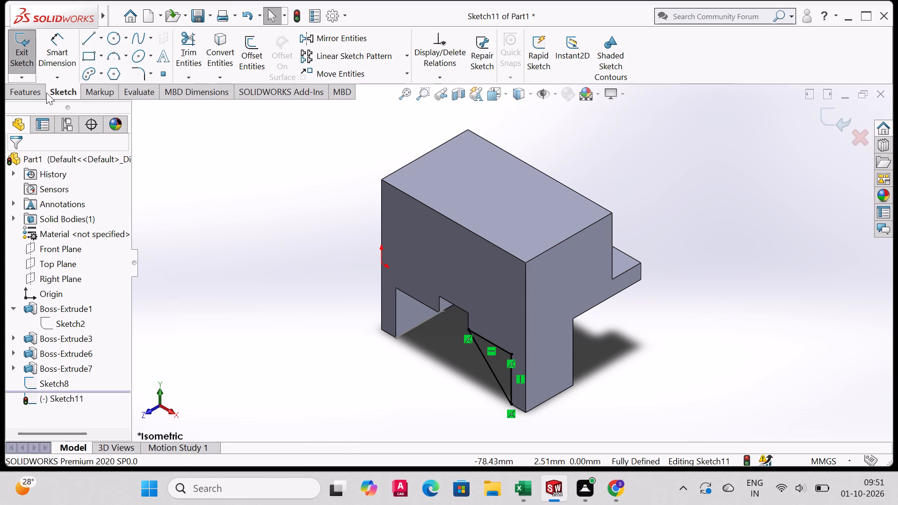
Sketch a matching closed triangle about 15 by 15 mm against the other leg's inner edge, ending at the notch's opposite lower corner.
click(33, 92)
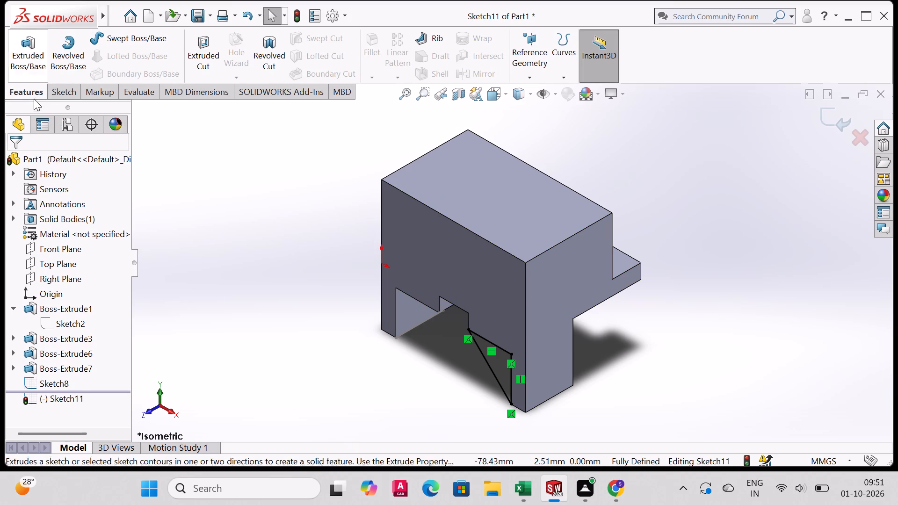
click(64, 92)
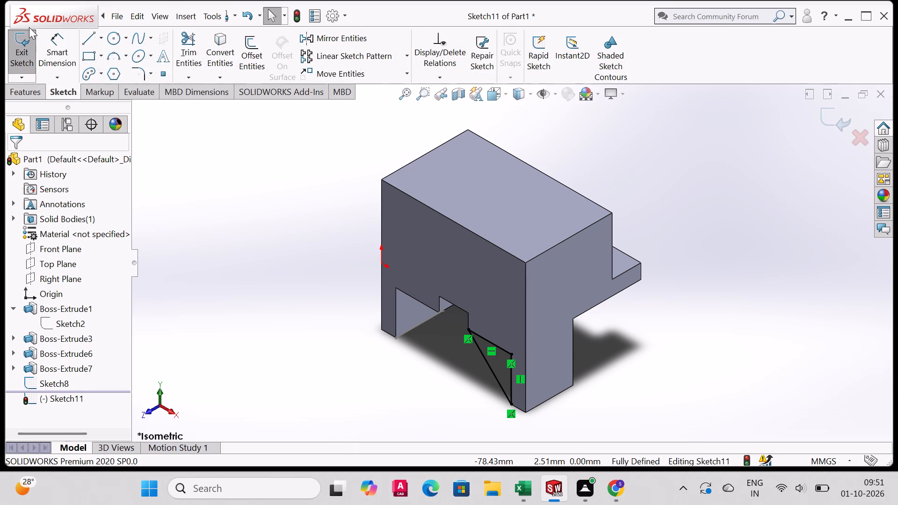
click(87, 43)
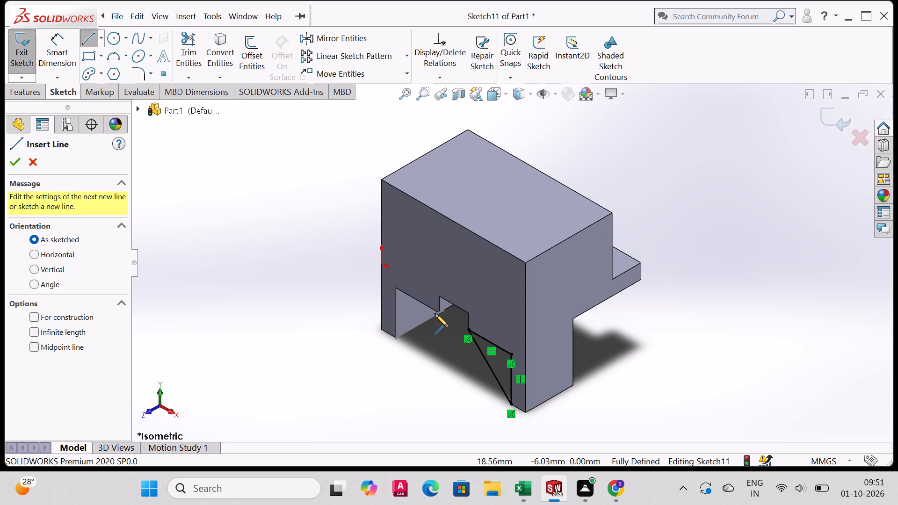
click(396, 289)
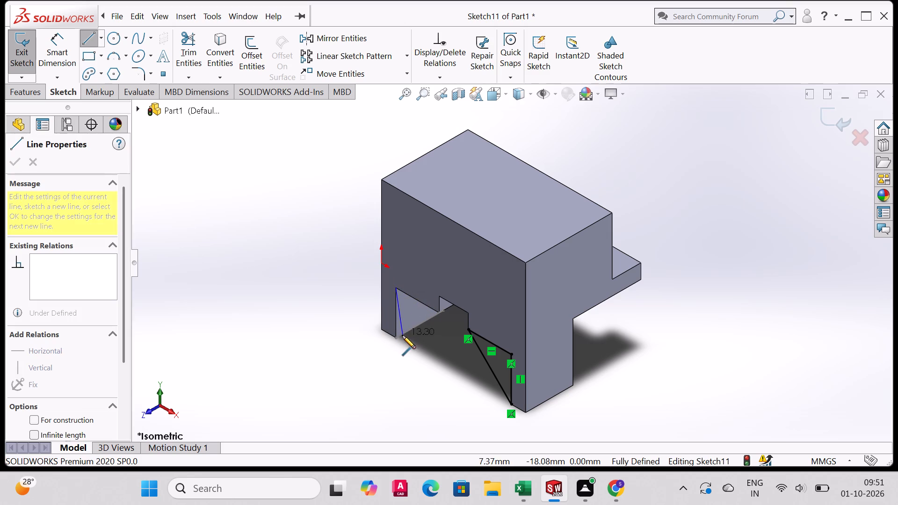
click(395, 338)
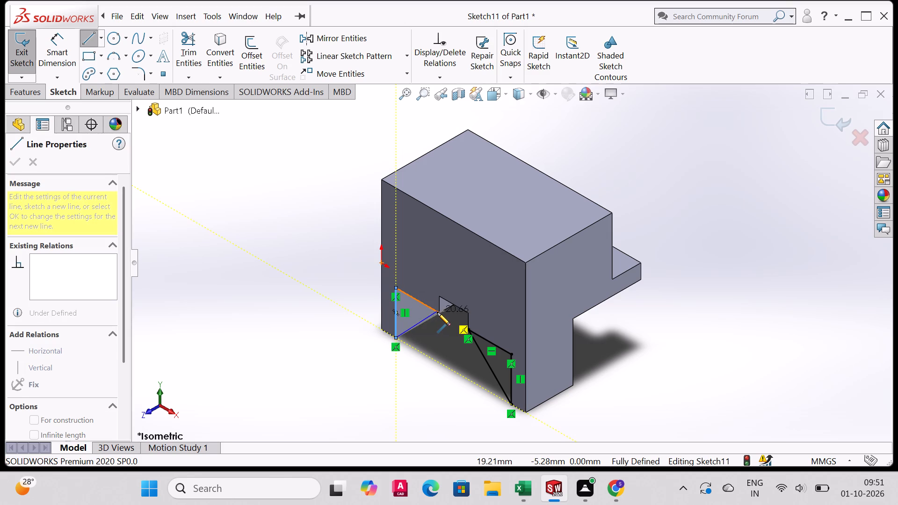
click(437, 312)
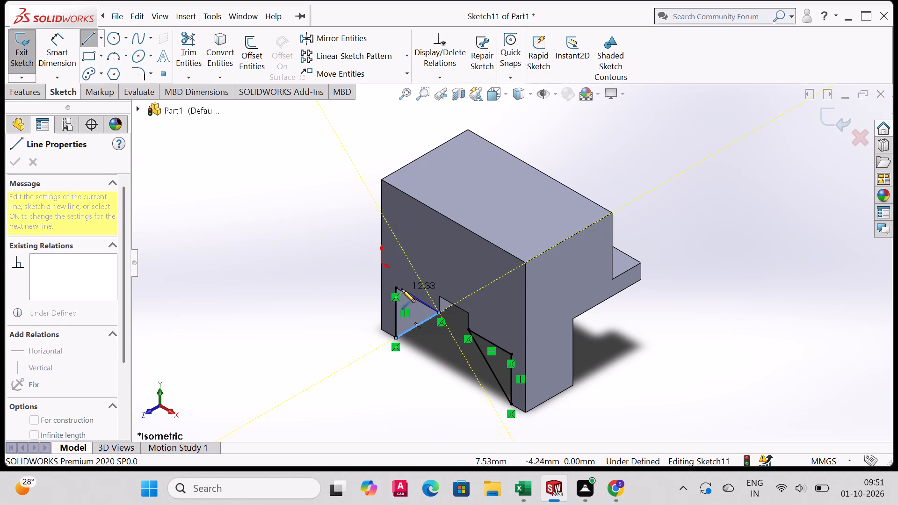
click(396, 288)
right_click(393, 289)
click(430, 296)
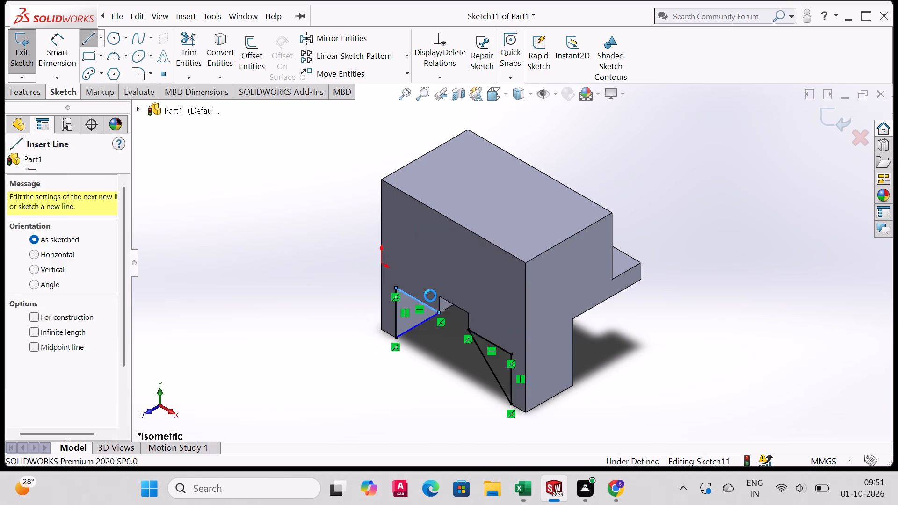
Extrude both triangles as a 17 mm blind boss, reversed inward along the legs and merged with the block.
click(35, 98)
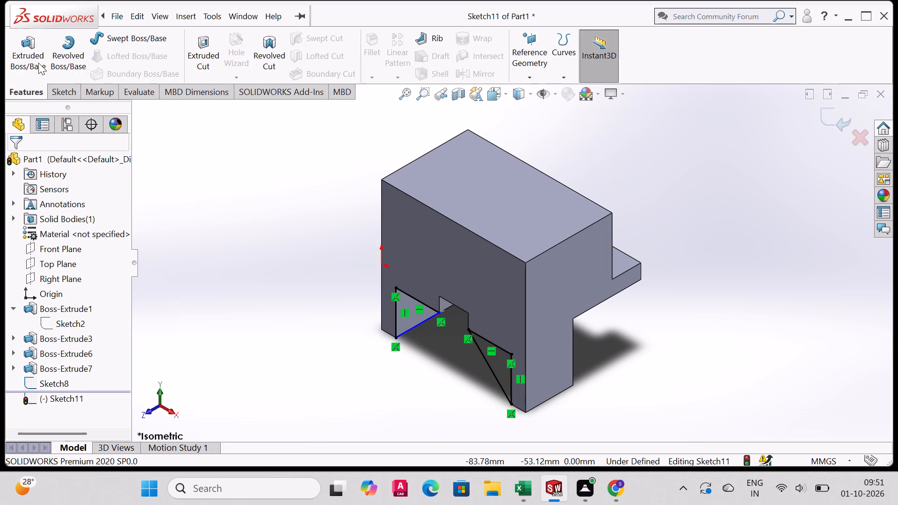
click(32, 52)
middle_drag(615, 353, 607, 347)
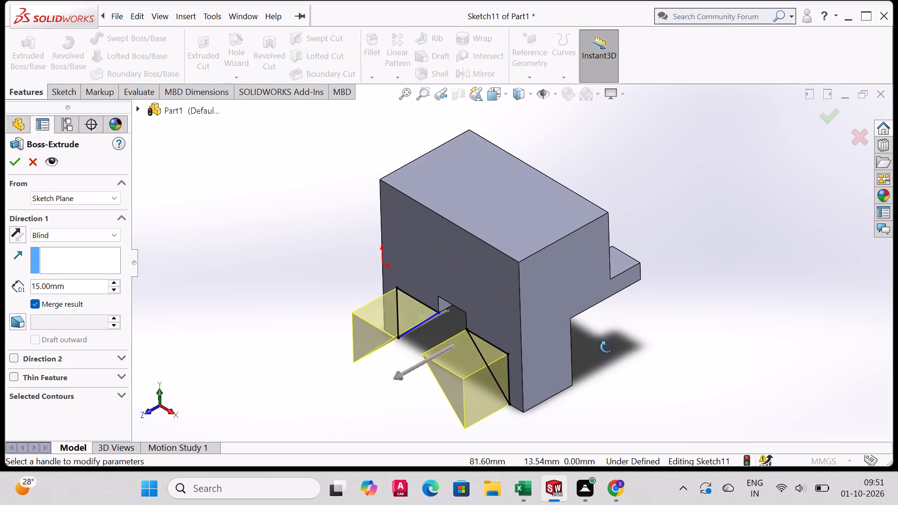
middle_drag(607, 347, 506, 91)
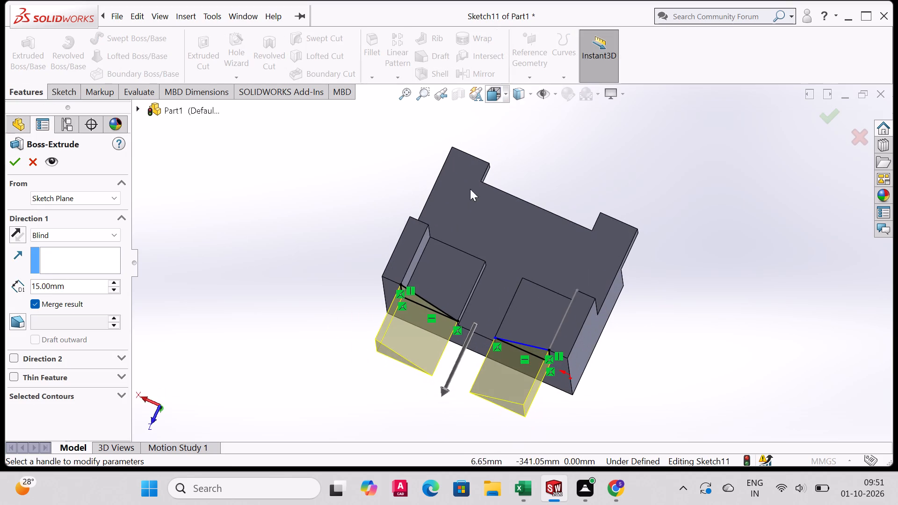
middle_drag(610, 350, 601, 260)
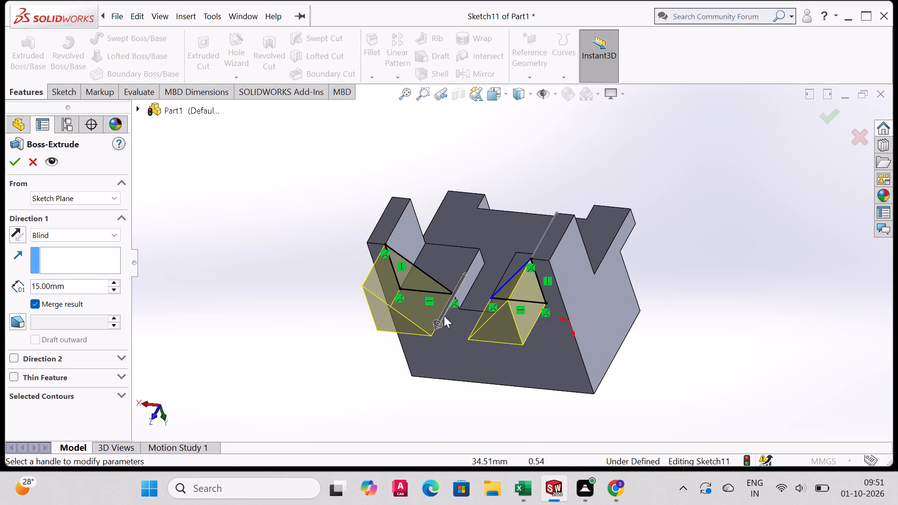
drag(436, 323, 481, 240)
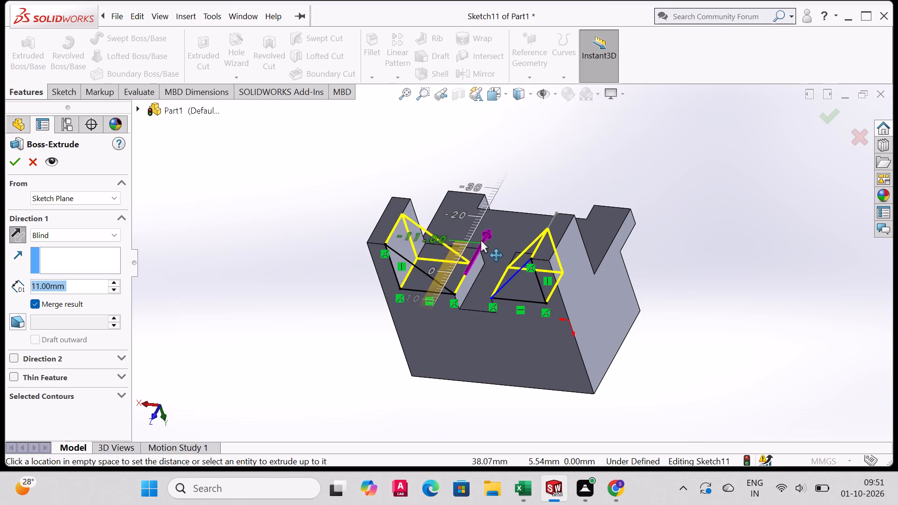
drag(481, 240, 490, 226)
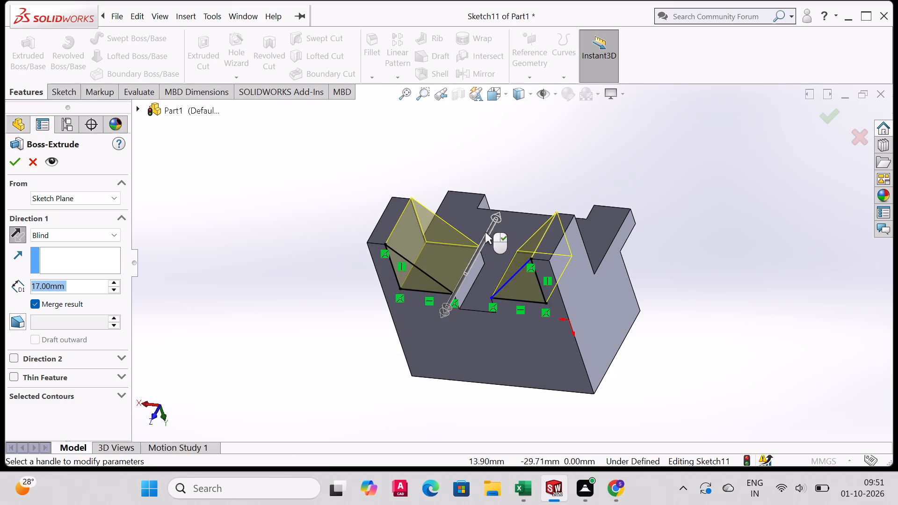
middle_drag(598, 260, 513, 316)
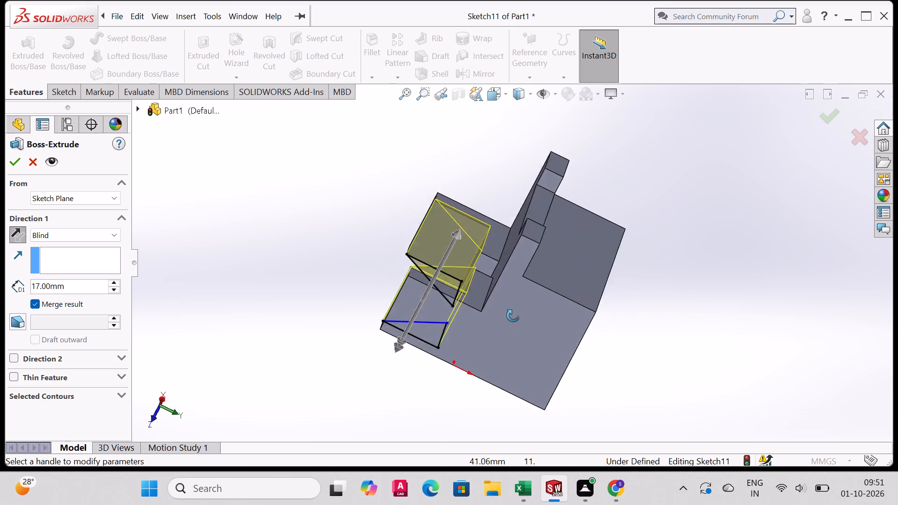
middle_drag(513, 316, 567, 261)
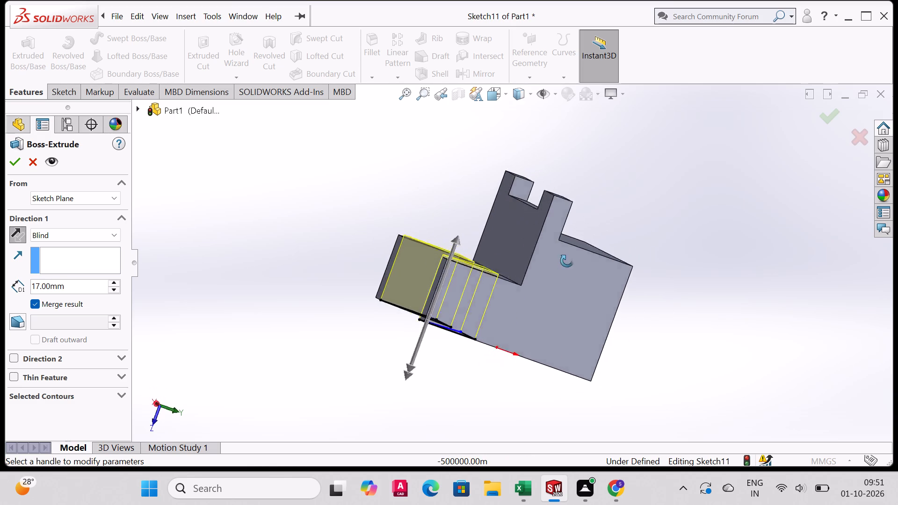
middle_drag(567, 261, 630, 152)
middle_drag(449, 349, 506, 345)
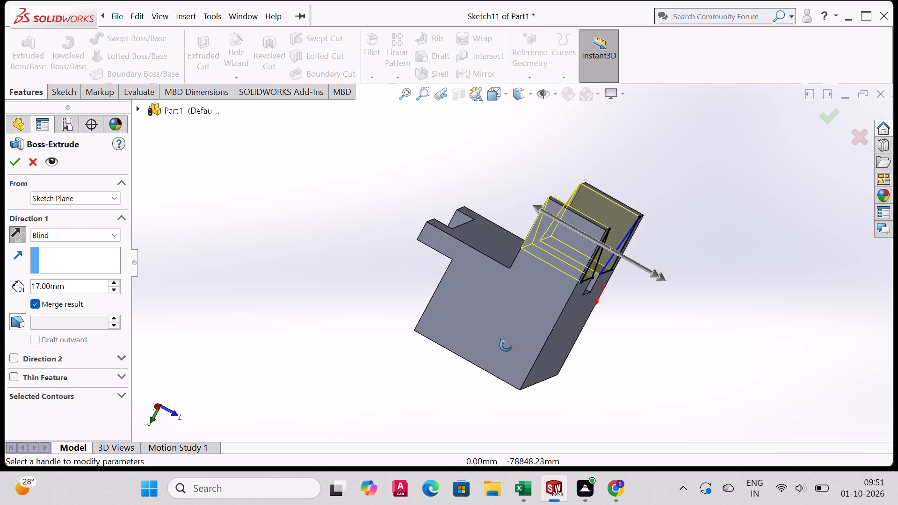
middle_drag(506, 345, 509, 358)
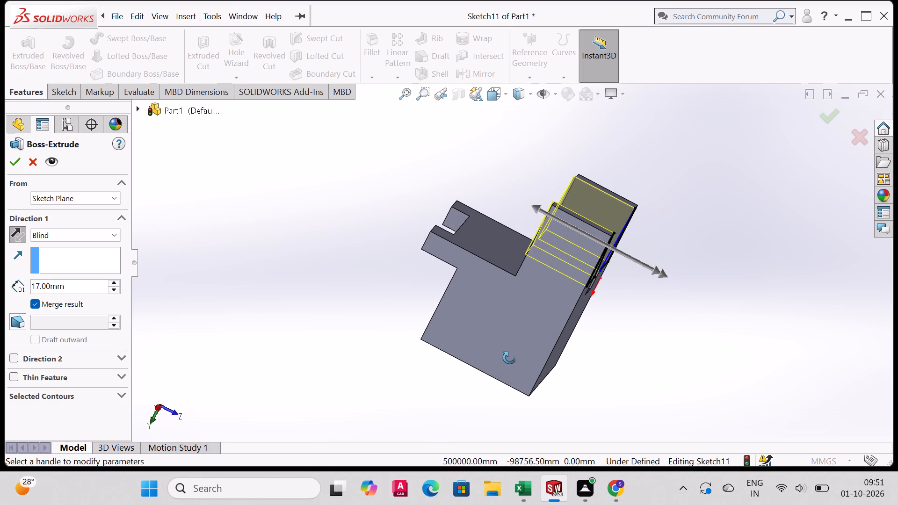
middle_drag(509, 358, 511, 360)
click(22, 166)
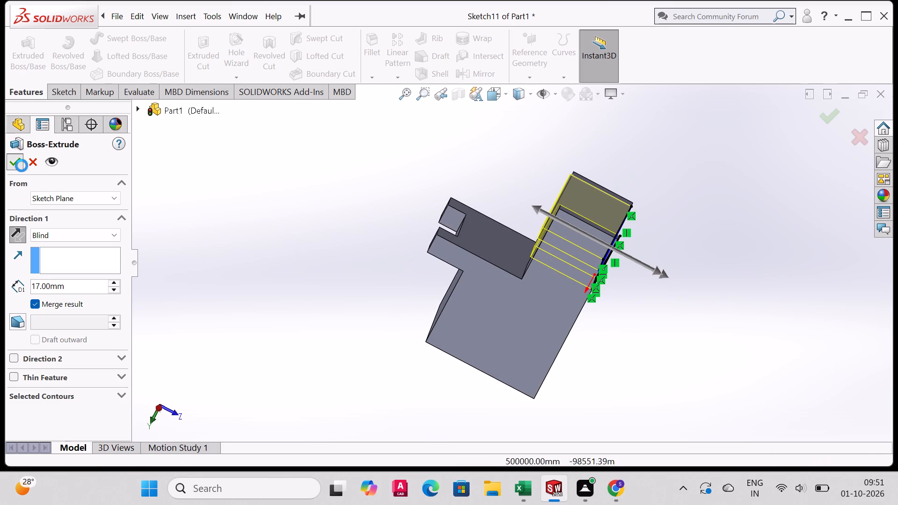
Examine the two extruded triangular ribs beside the legs from the underside and the side.
middle_drag(449, 301, 472, 433)
scroll(449, 301, up, 1)
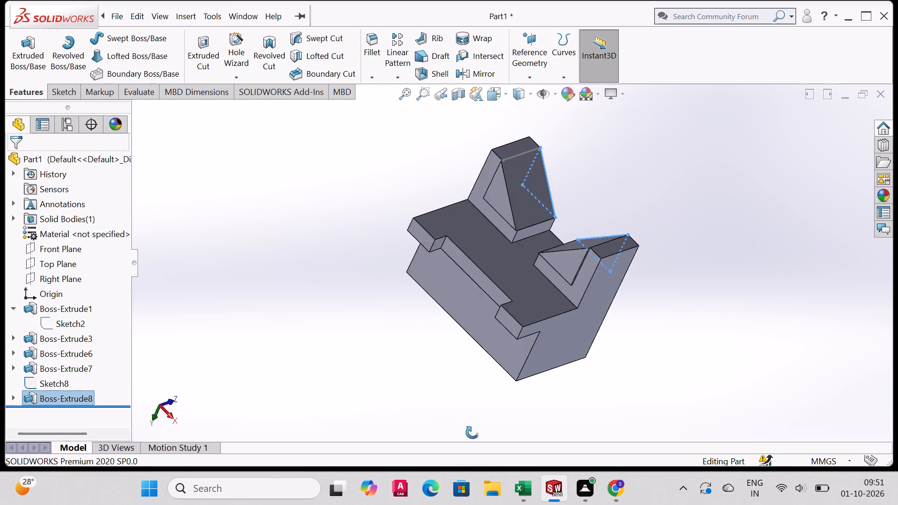
middle_drag(472, 433, 454, 424)
scroll(501, 289, up, 1)
middle_drag(510, 300, 547, 266)
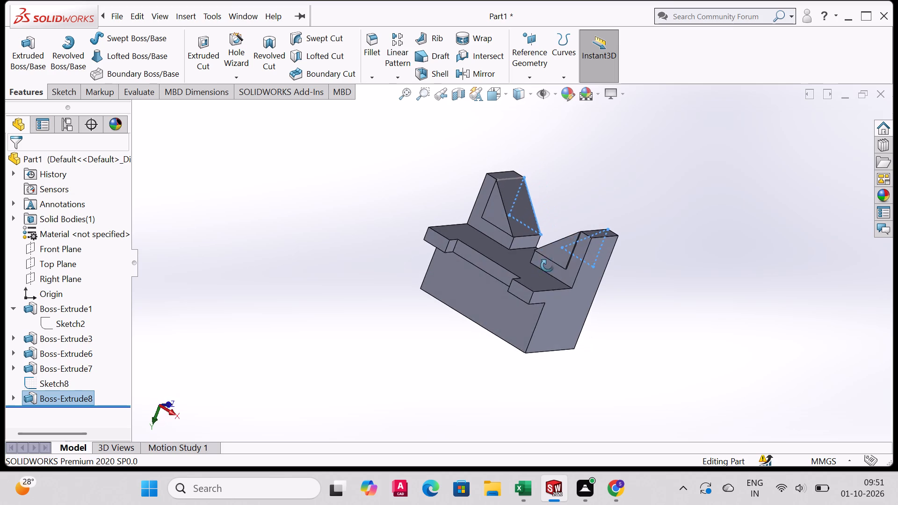
middle_drag(547, 266, 500, 309)
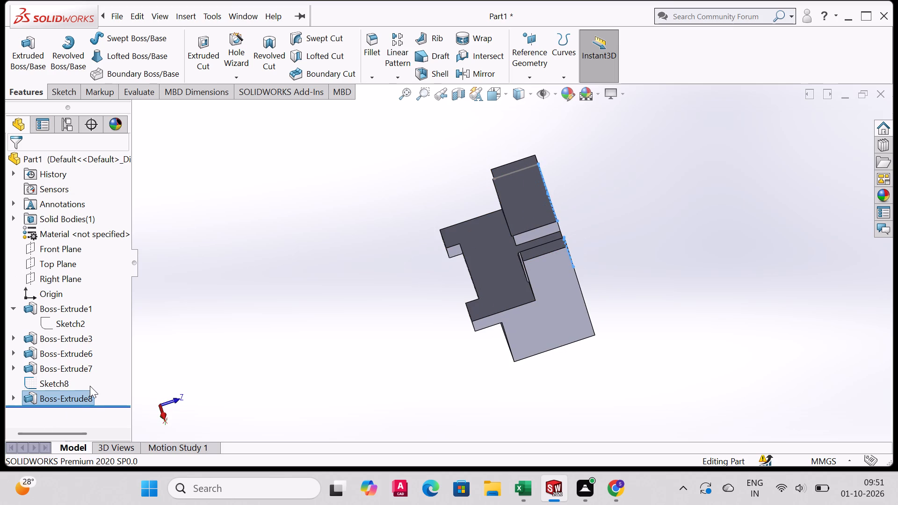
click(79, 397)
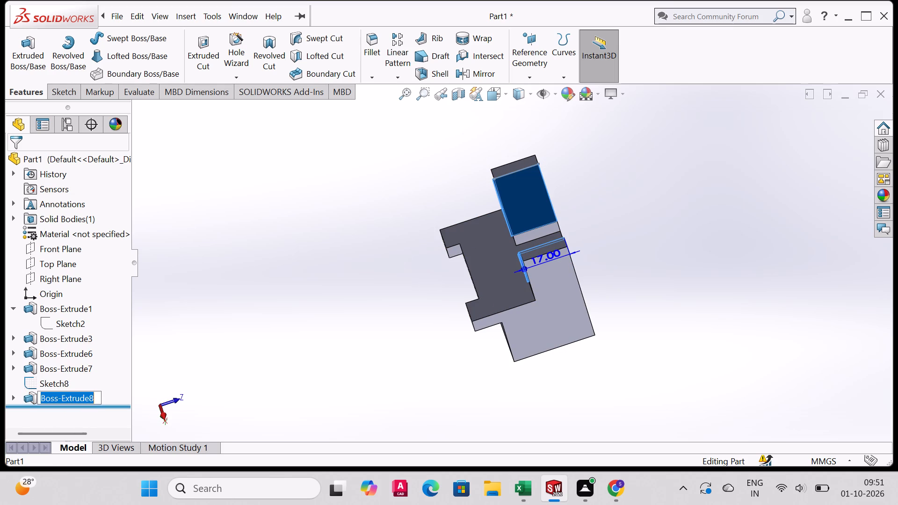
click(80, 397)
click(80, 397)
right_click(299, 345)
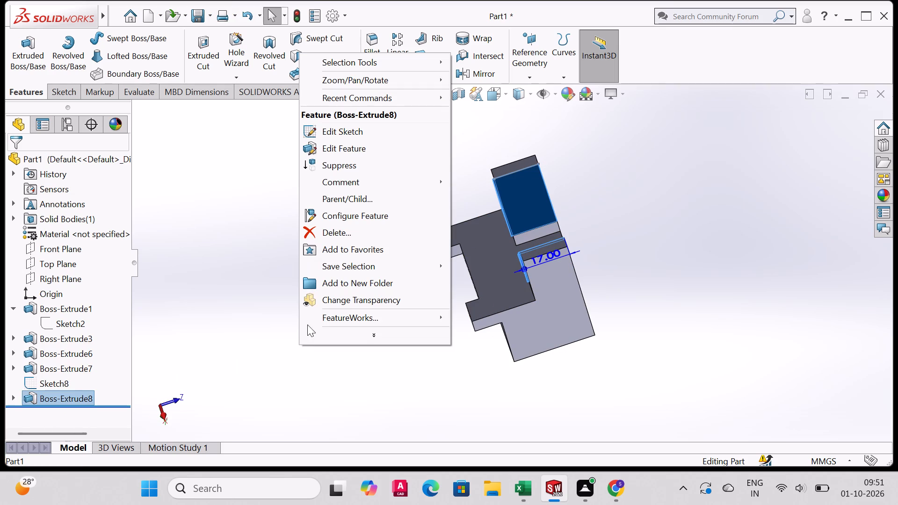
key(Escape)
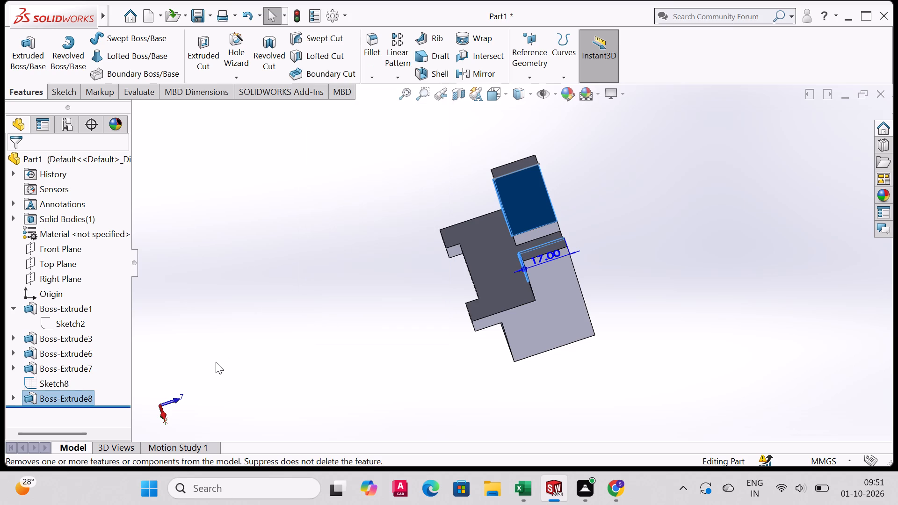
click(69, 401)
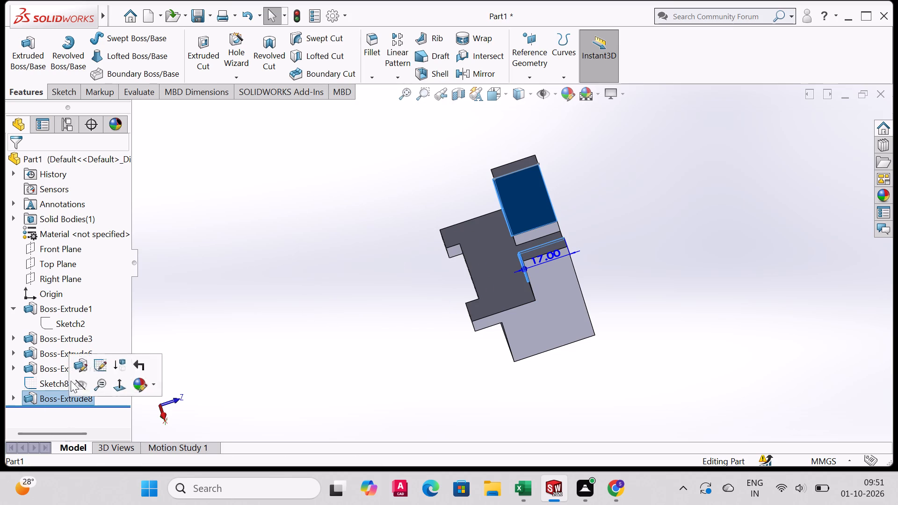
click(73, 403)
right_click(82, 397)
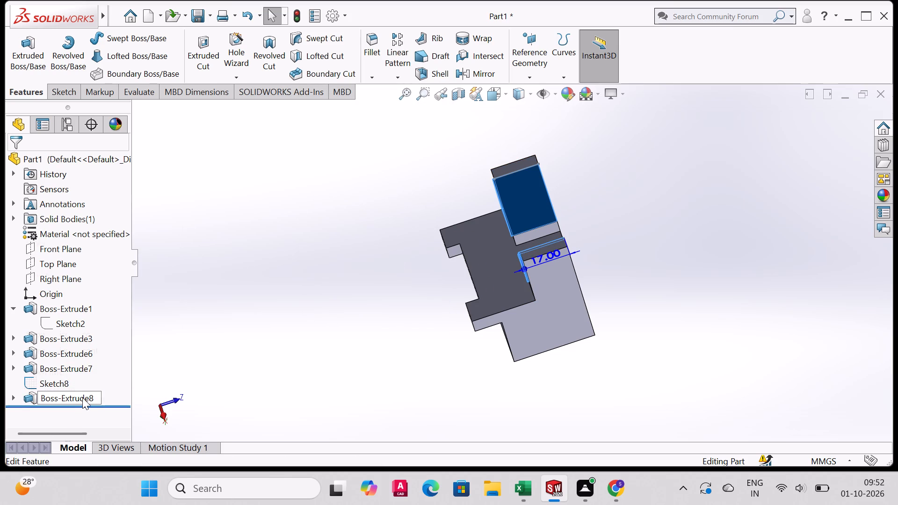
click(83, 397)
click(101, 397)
Undo the 17 mm extrusion of the two triangles.
key(ctrl+z)
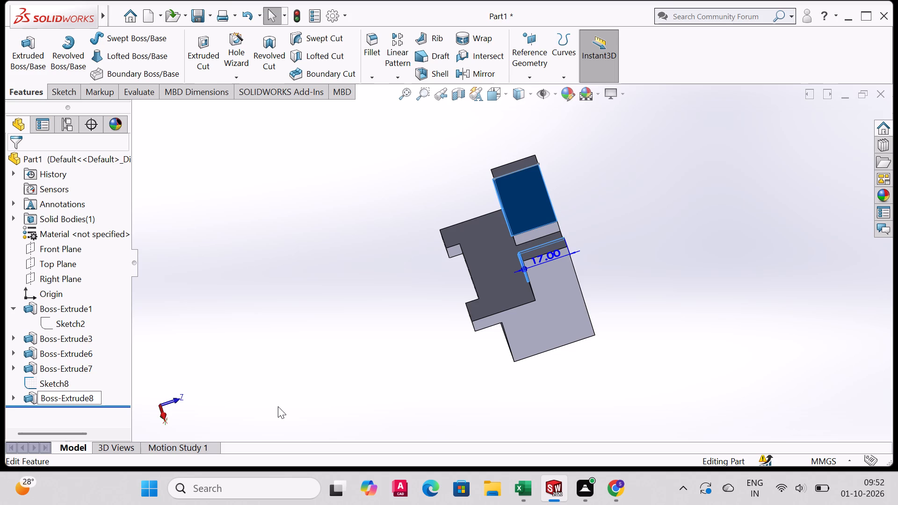
click(234, 466)
key(Escape)
key(ctrl+z)
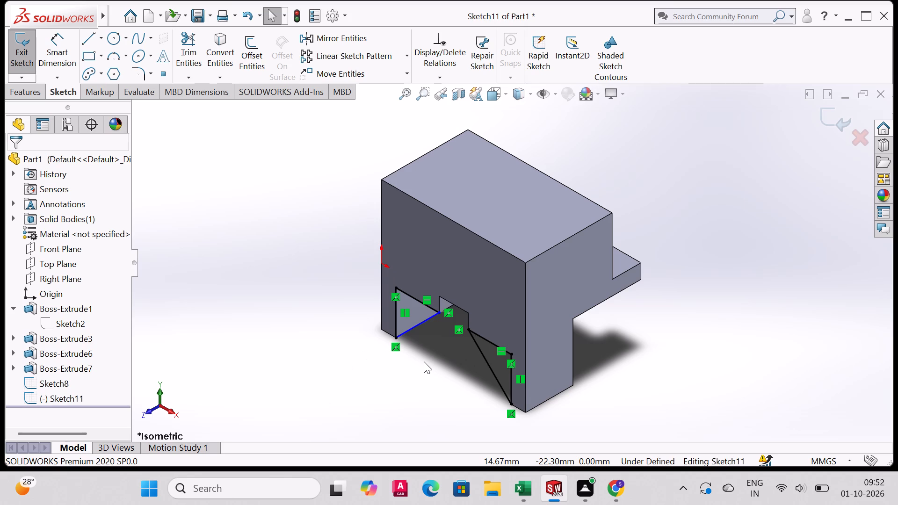
Start a blind boss extrusion of both triangles, reversed inward along the legs, with a depth of 10 mm.
key(ctrl+6)
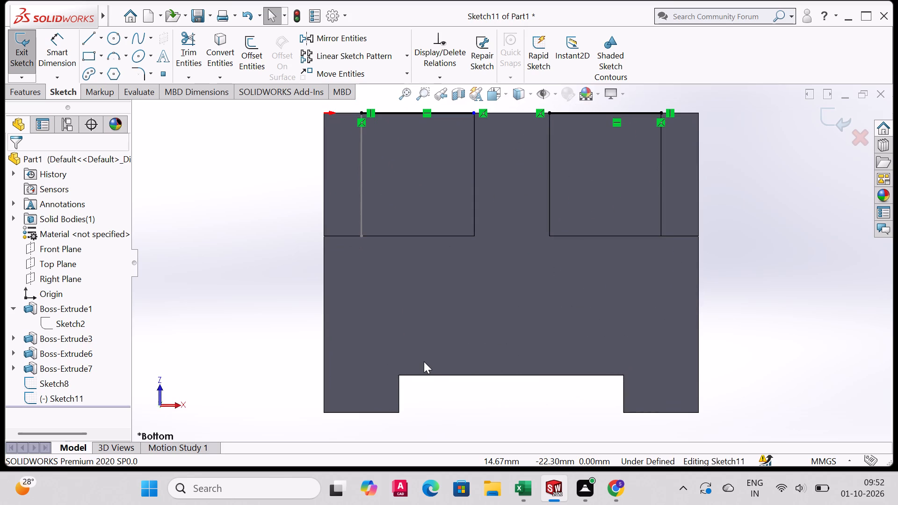
click(26, 100)
click(26, 94)
click(24, 60)
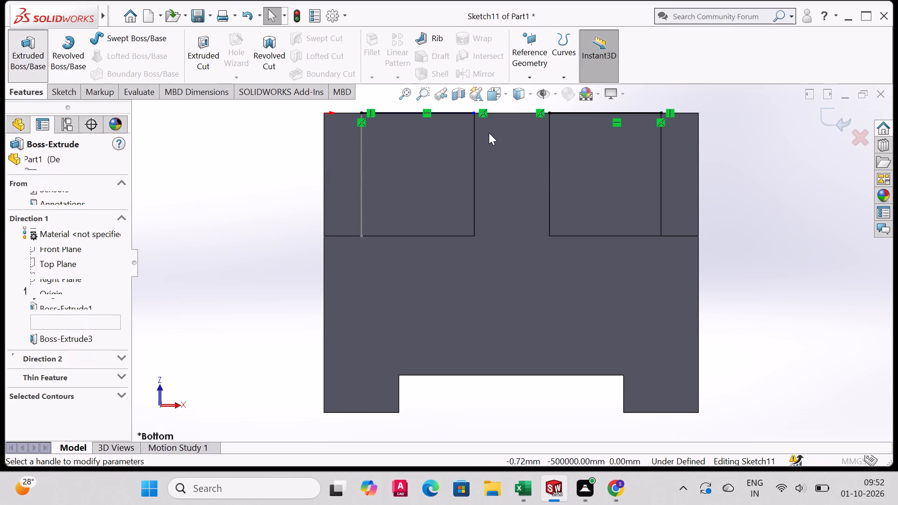
drag(446, 102, 443, 179)
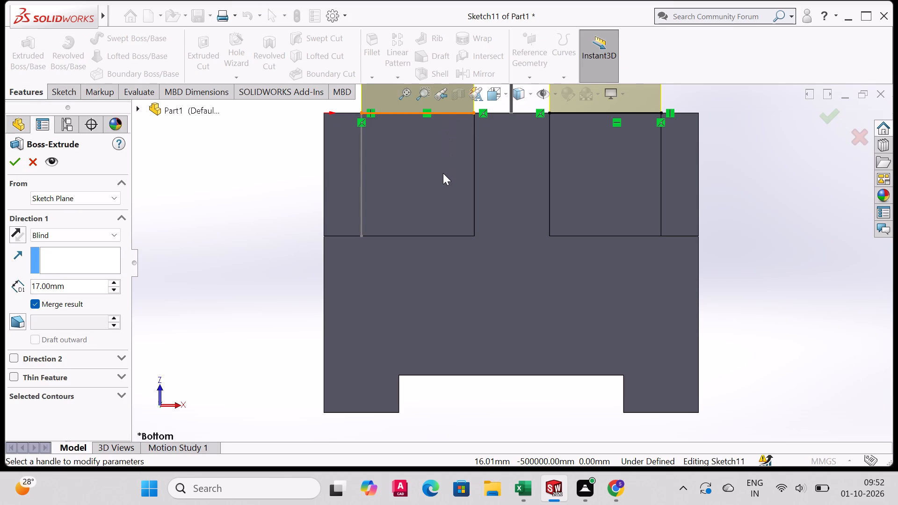
scroll(533, 148, up, 3)
drag(511, 103, 515, 138)
scroll(560, 126, up, 1)
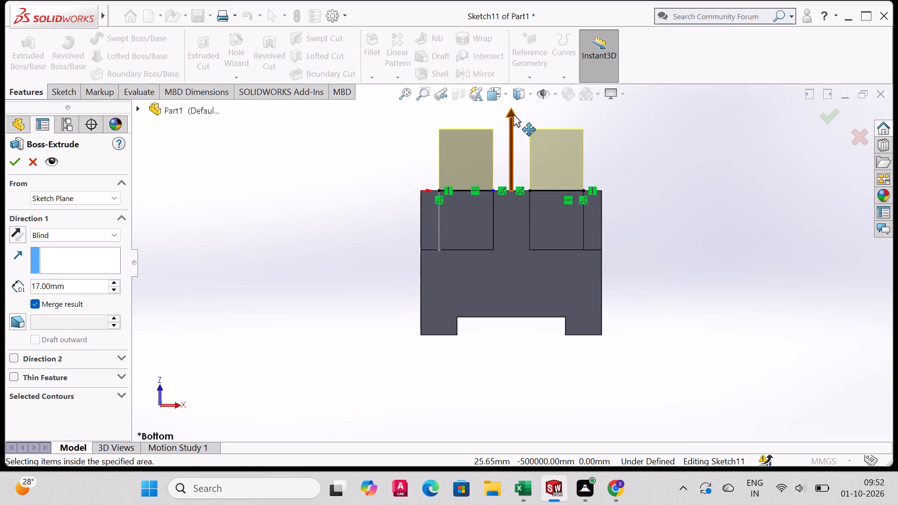
drag(514, 114, 523, 227)
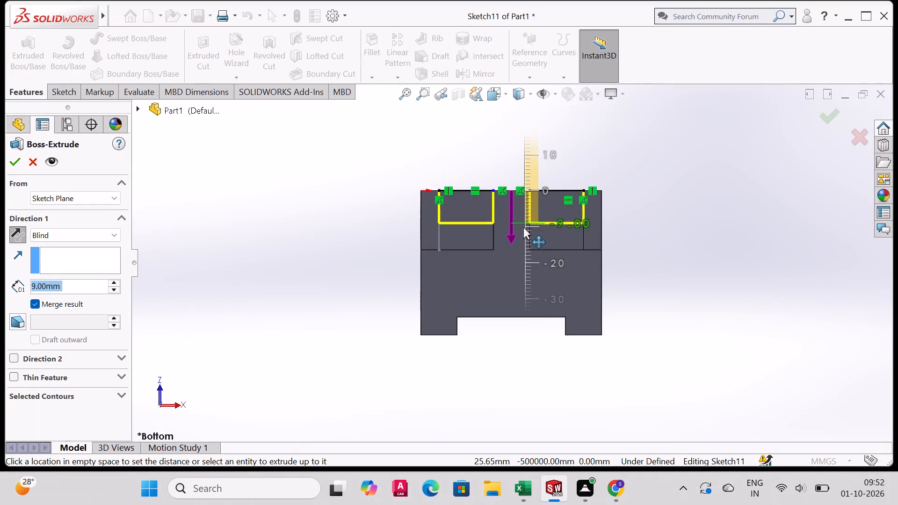
drag(523, 227, 533, 242)
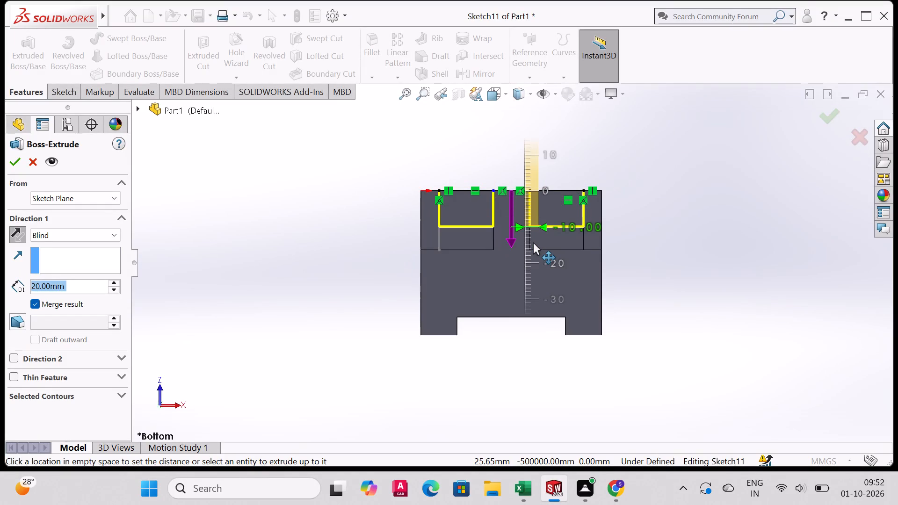
drag(533, 242, 534, 244)
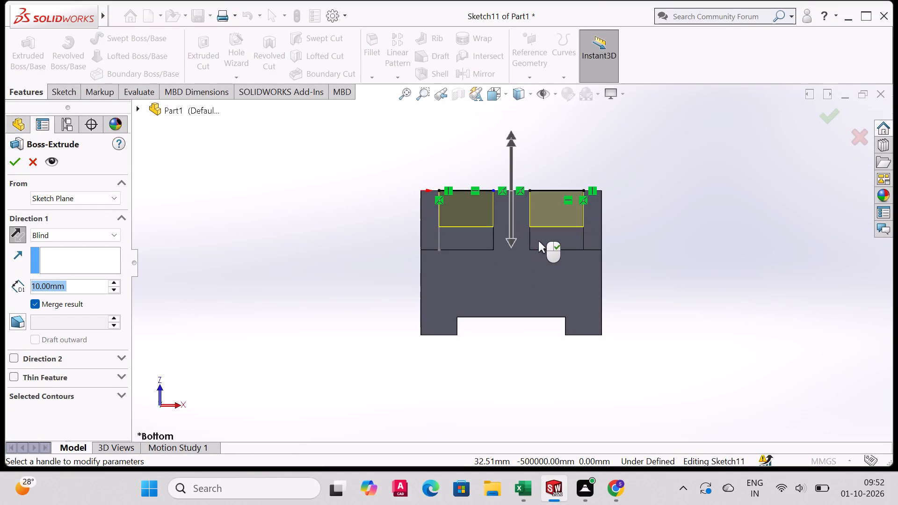
scroll(538, 241, up, 2)
scroll(538, 238, down, 5)
middle_drag(531, 265, 527, 220)
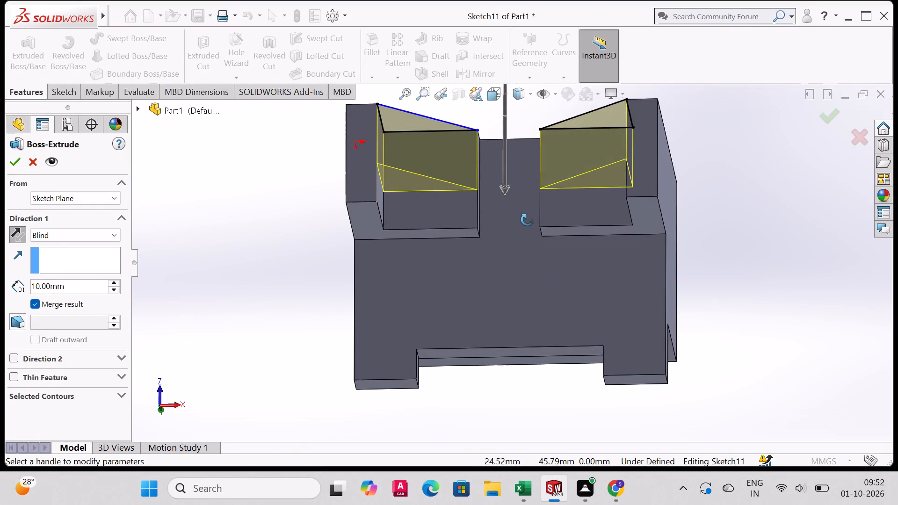
middle_drag(527, 220, 527, 216)
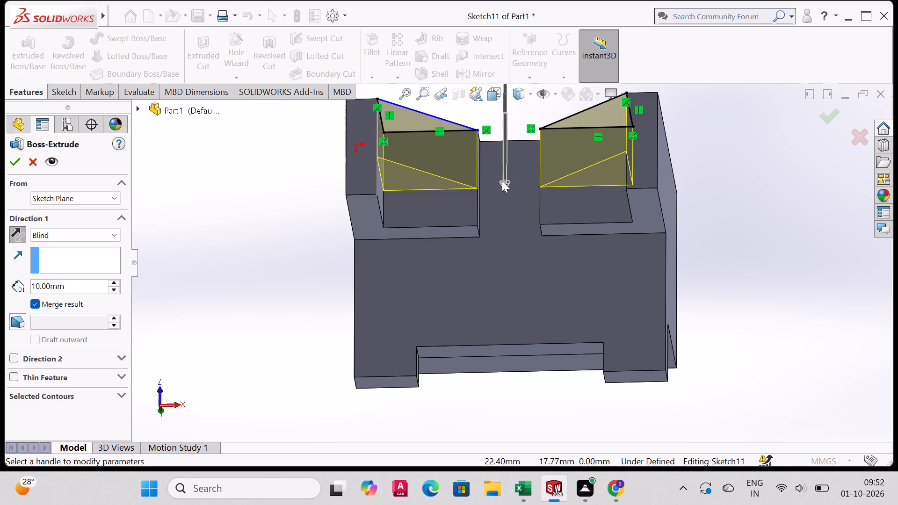
drag(459, 169, 459, 169)
drag(459, 169, 459, 187)
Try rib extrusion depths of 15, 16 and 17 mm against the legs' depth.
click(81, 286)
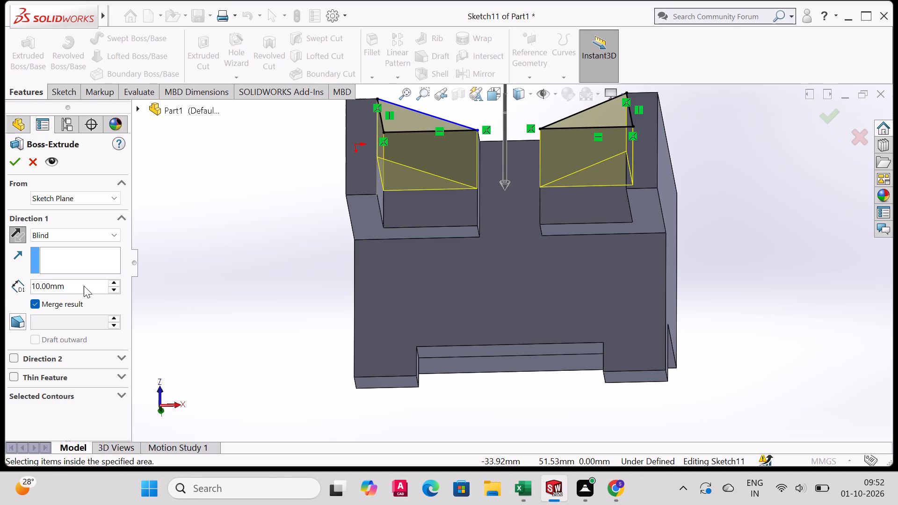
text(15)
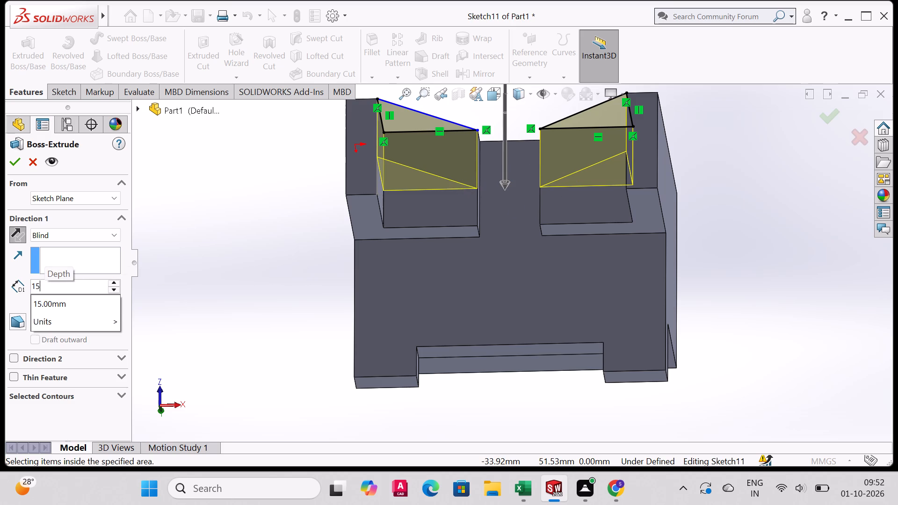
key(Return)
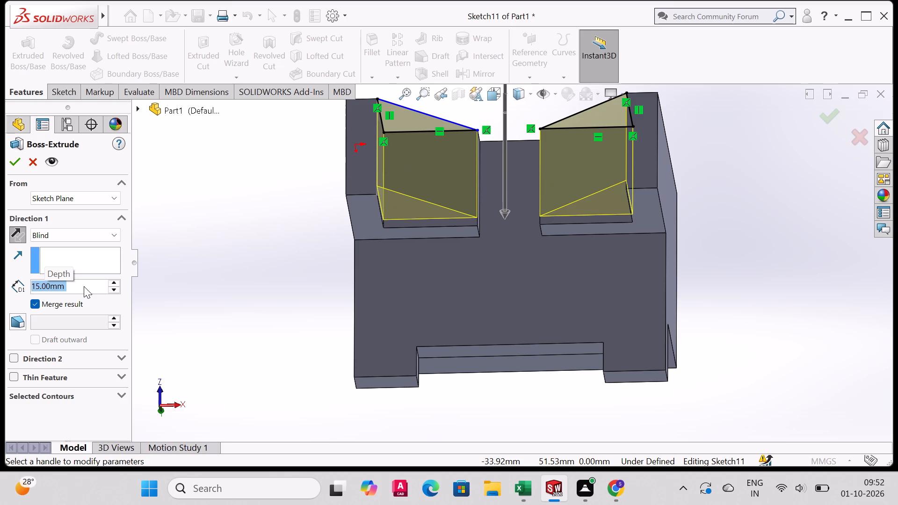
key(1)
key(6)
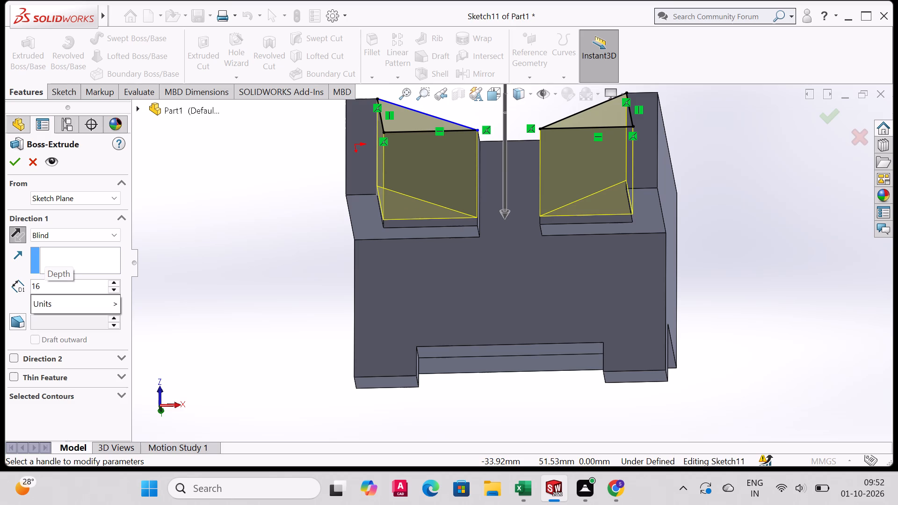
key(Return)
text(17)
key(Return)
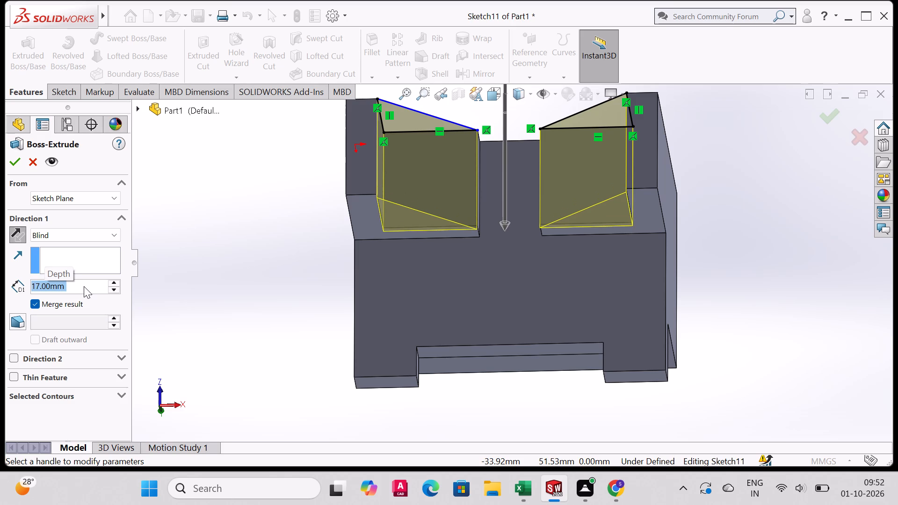
Set the extrusion depth to 16.5 mm and complete both triangular ribs, merged with the block.
text(16.5)
key(Return)
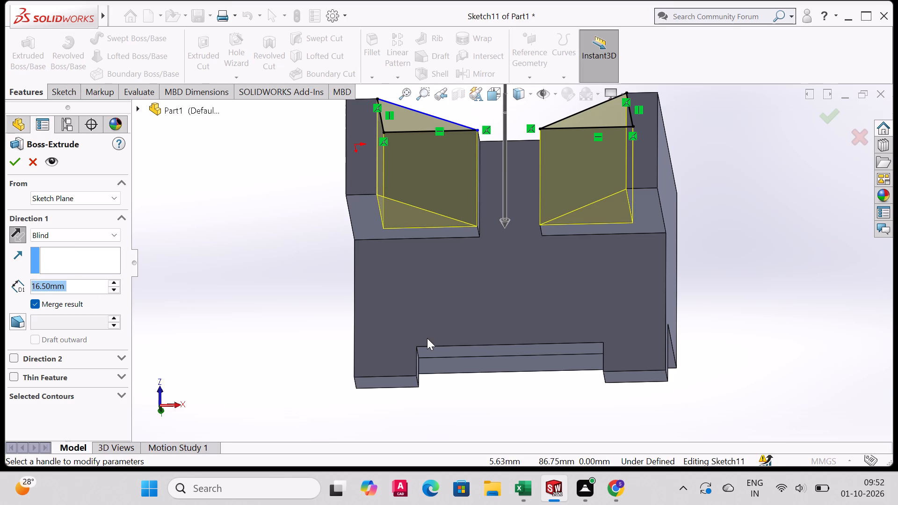
middle_drag(427, 338, 520, 283)
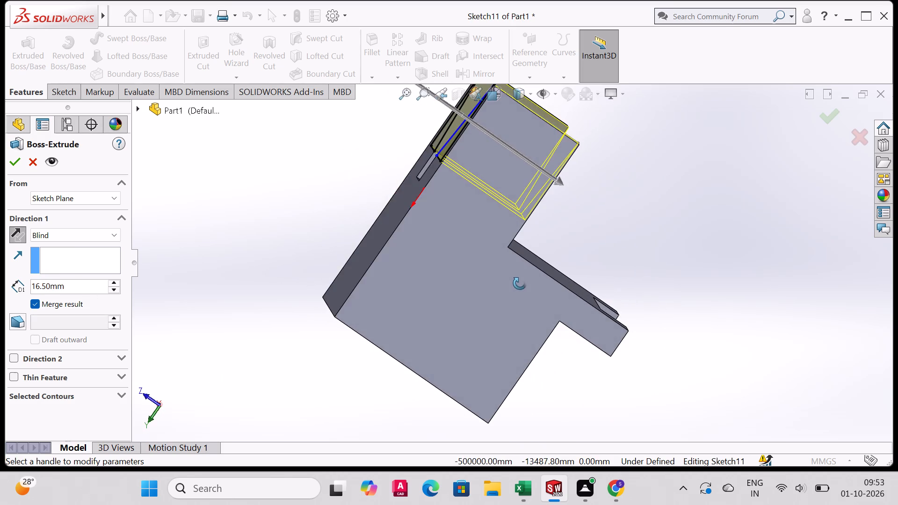
middle_drag(520, 283, 413, 252)
click(17, 162)
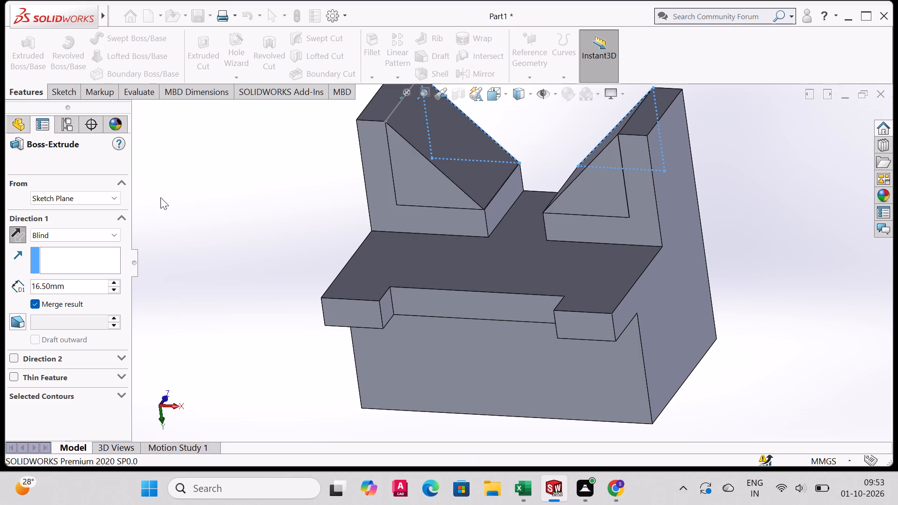
Examine the ribs' ends against the leg faces and the notched plate from below, the side and in isometric view.
middle_drag(460, 261, 359, 230)
scroll(460, 261, down, 1)
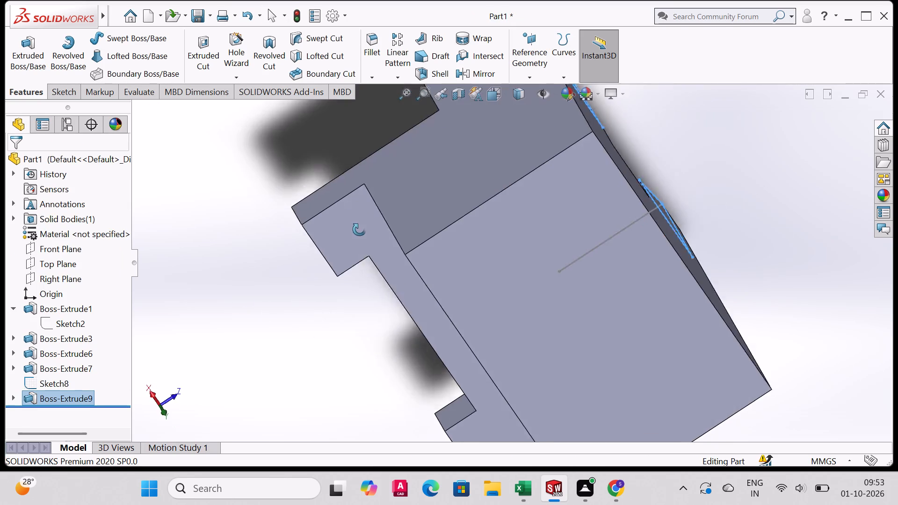
middle_drag(359, 230, 85, 295)
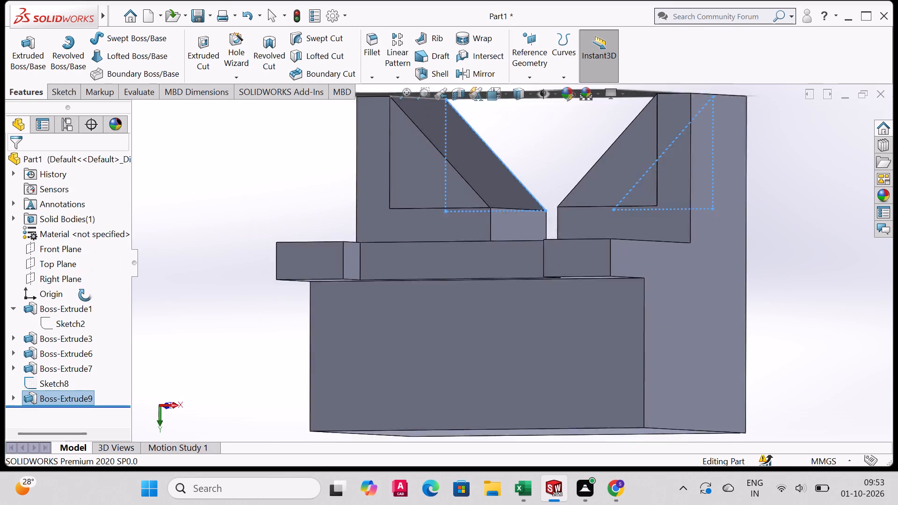
middle_drag(85, 295, 120, 340)
scroll(324, 297, up, 2)
scroll(432, 275, down, 3)
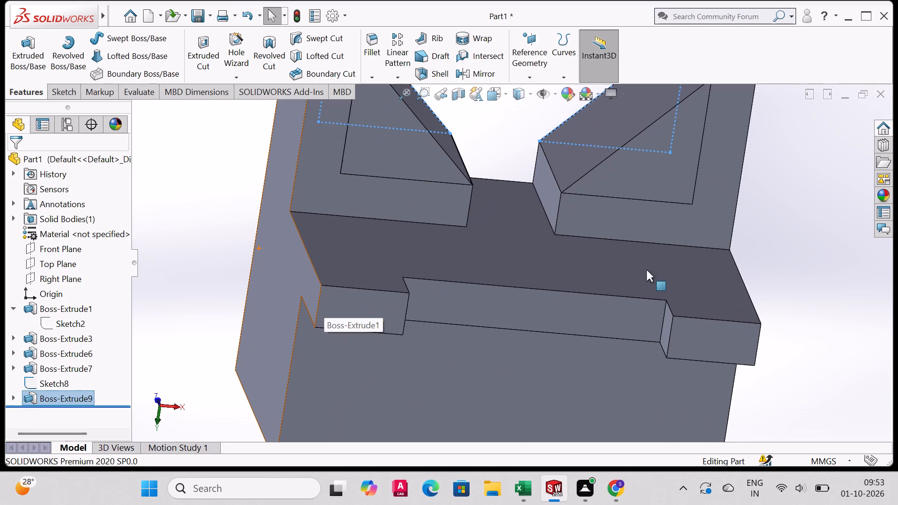
middle_drag(646, 270, 567, 344)
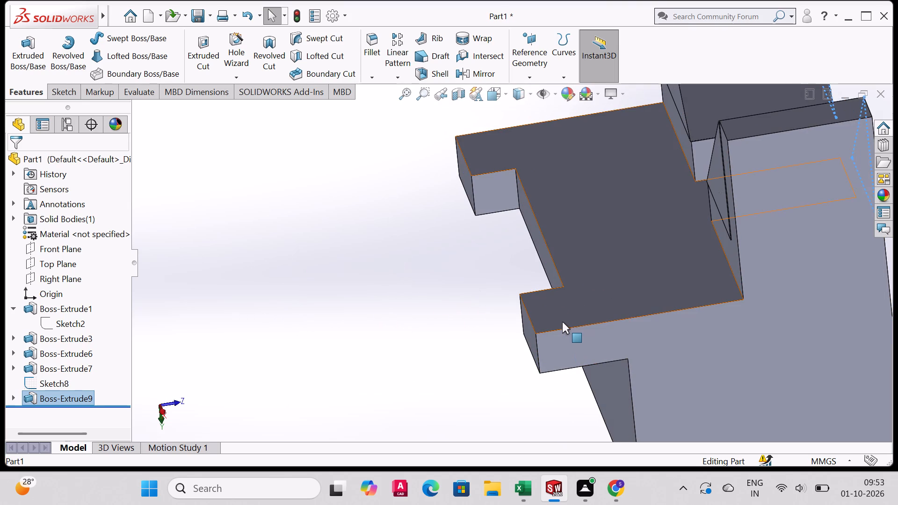
key(ctrl+7)
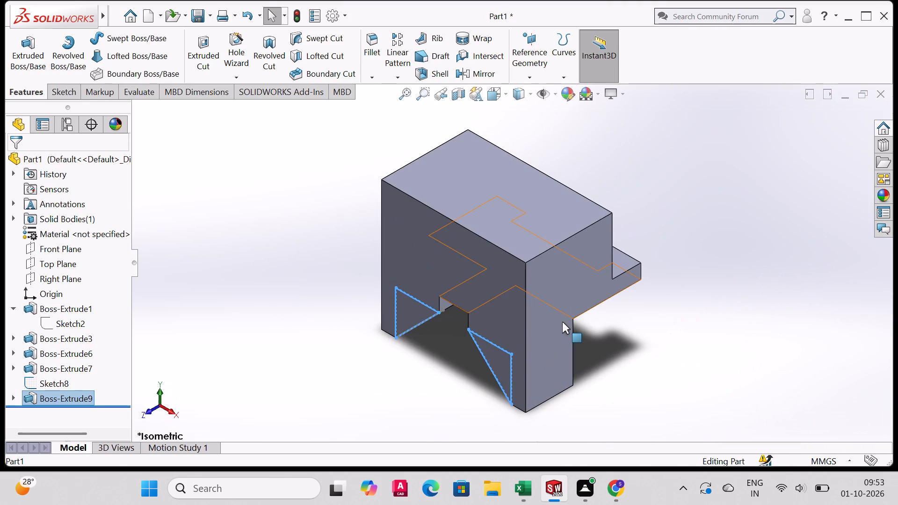
middle_drag(666, 353, 595, 326)
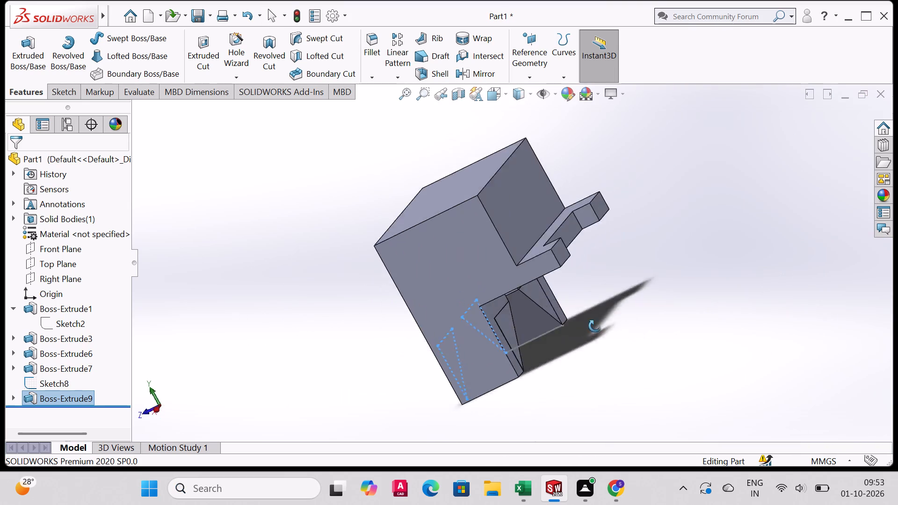
Examine the finished part from all around, checking the triangular ribs, both legs, the bottom strips and the notched plate.
middle_drag(595, 326, 554, 189)
middle_drag(585, 346, 567, 296)
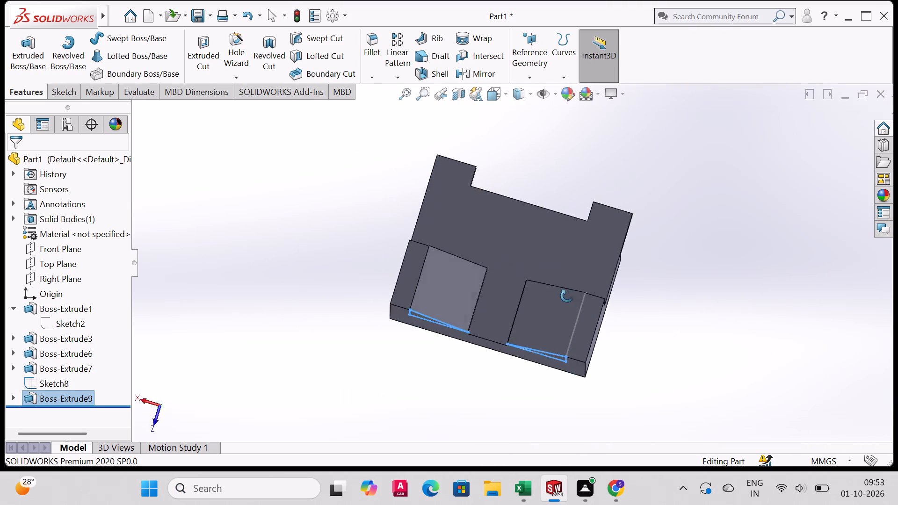
middle_drag(567, 296, 447, 364)
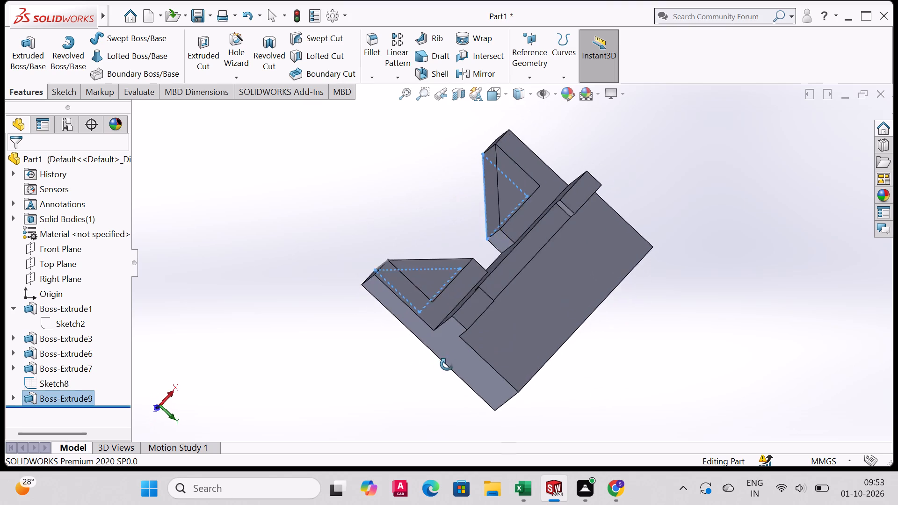
middle_drag(447, 364, 514, 292)
middle_drag(552, 361, 704, 216)
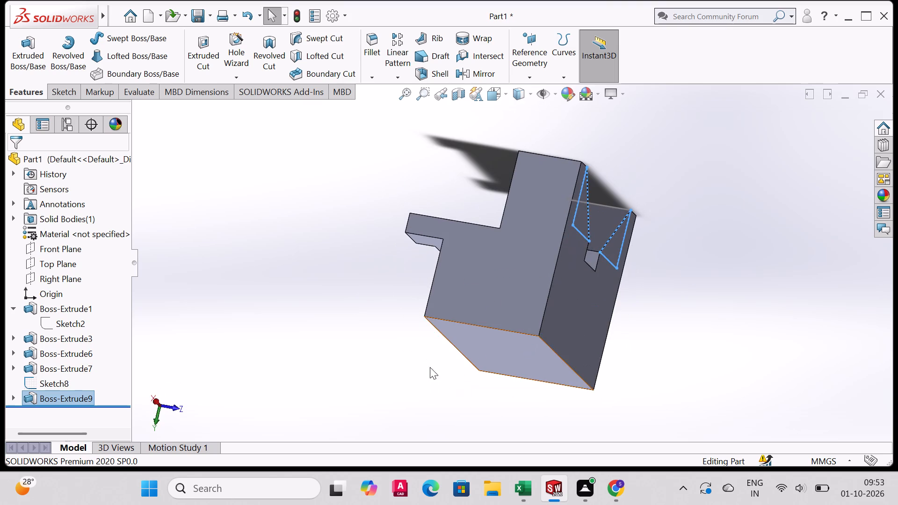
middle_drag(459, 290, 665, 375)
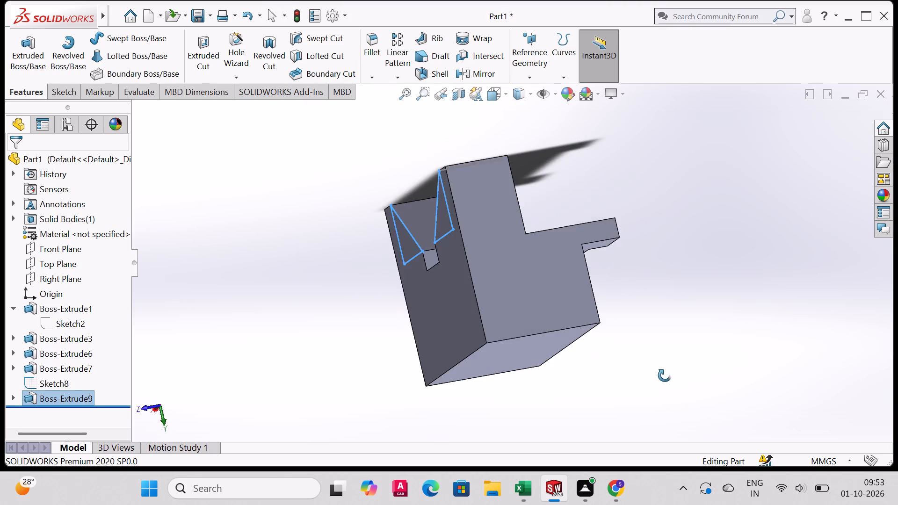
middle_drag(665, 375, 510, 445)
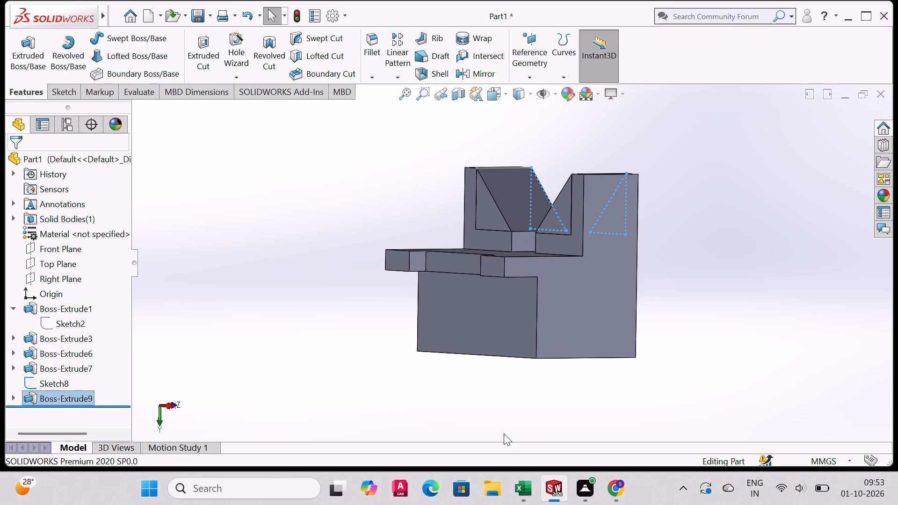
scroll(474, 328, up, 1)
scroll(492, 303, down, 3)
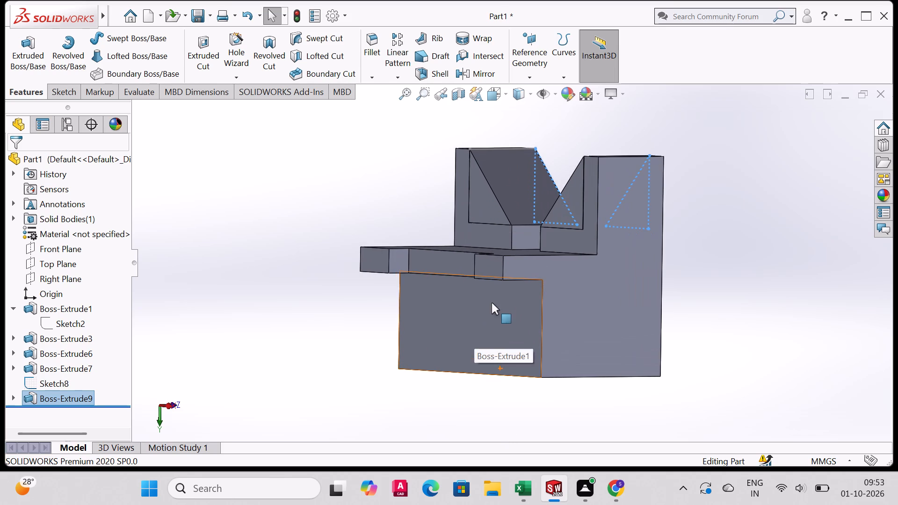
middle_drag(489, 292, 518, 341)
middle_drag(366, 360, 371, 310)
scroll(369, 345, up, 1)
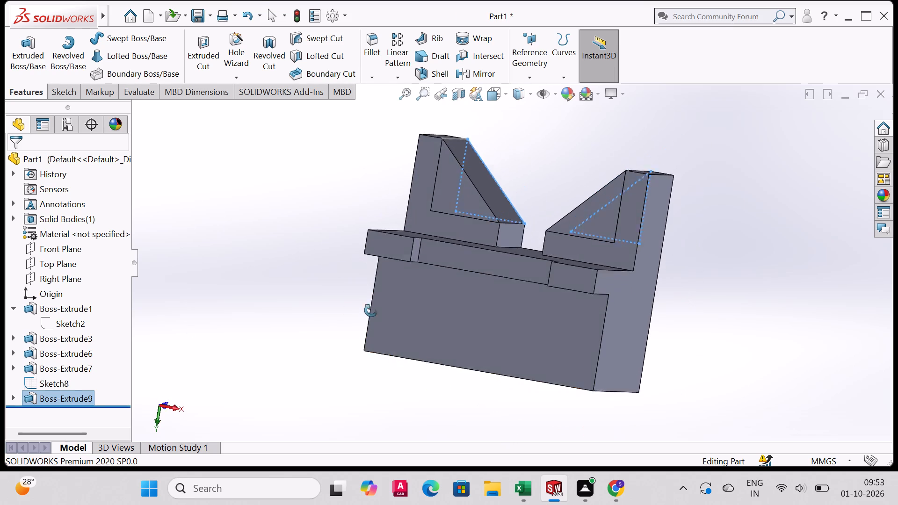
middle_drag(371, 310, 374, 321)
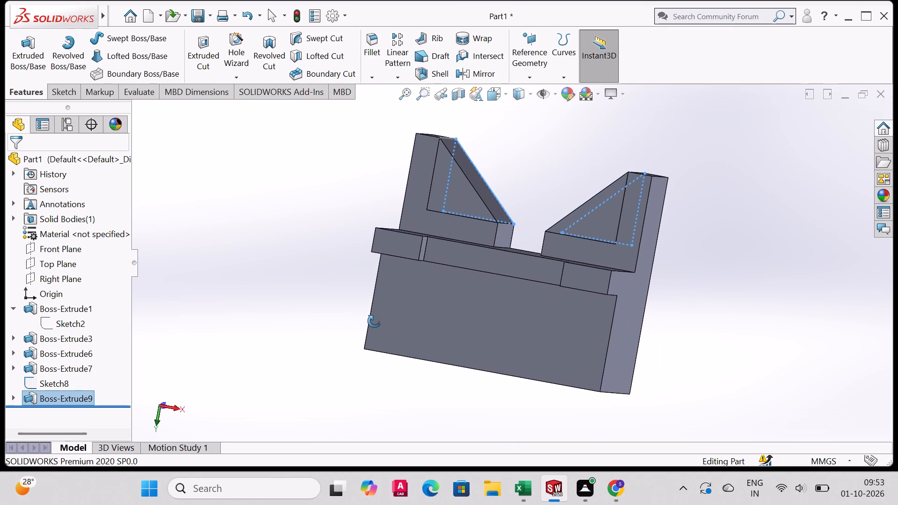
middle_drag(374, 321, 366, 328)
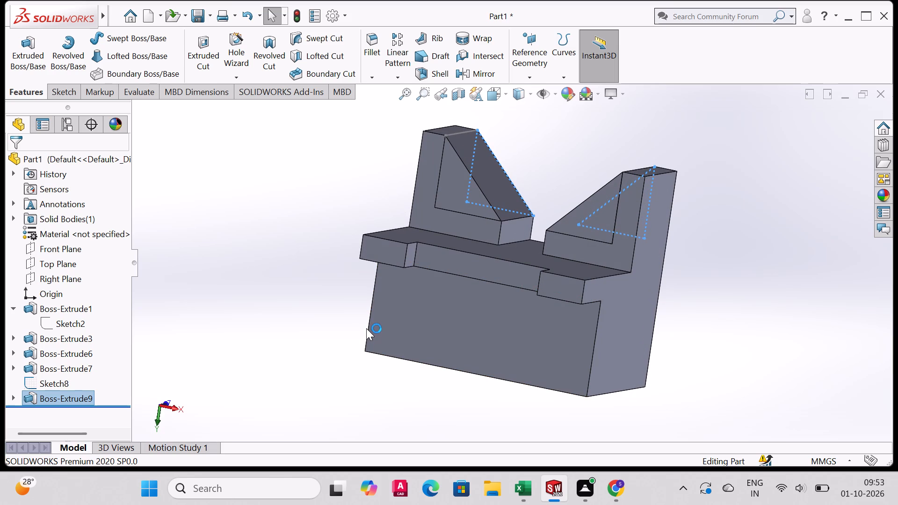
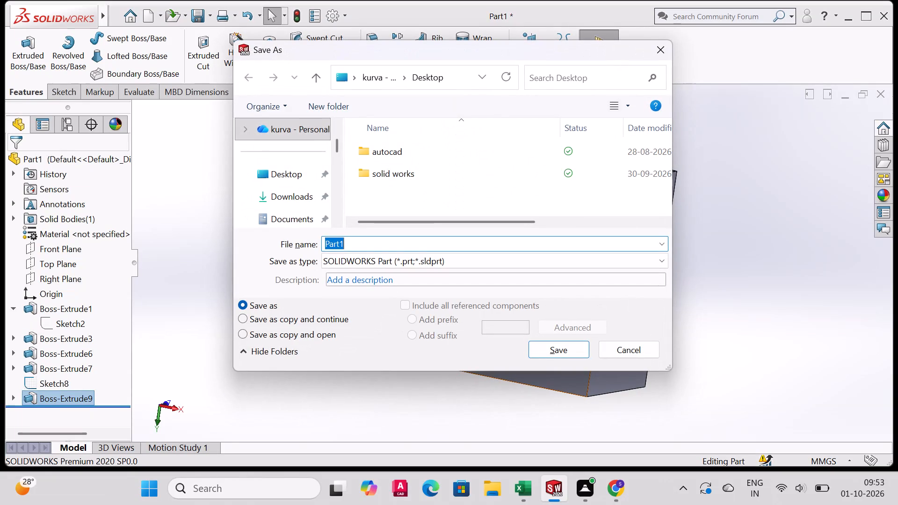
Save the part to the Desktop as a SOLIDWORKS Part named "isometric mechanical component".
key(ctrl+v)
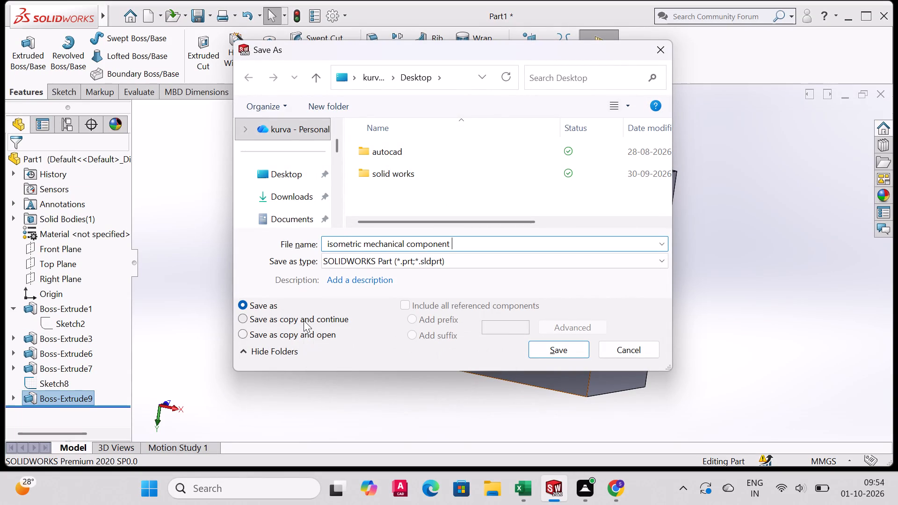
click(298, 180)
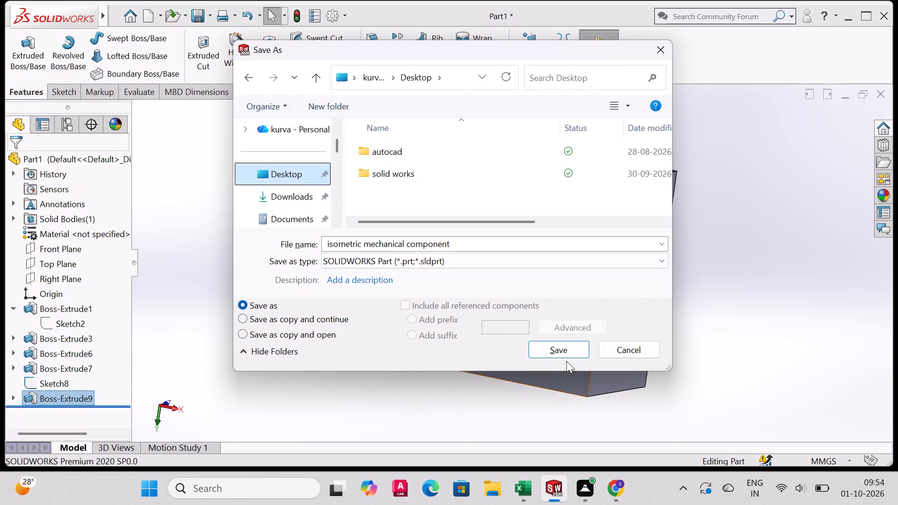
click(557, 353)
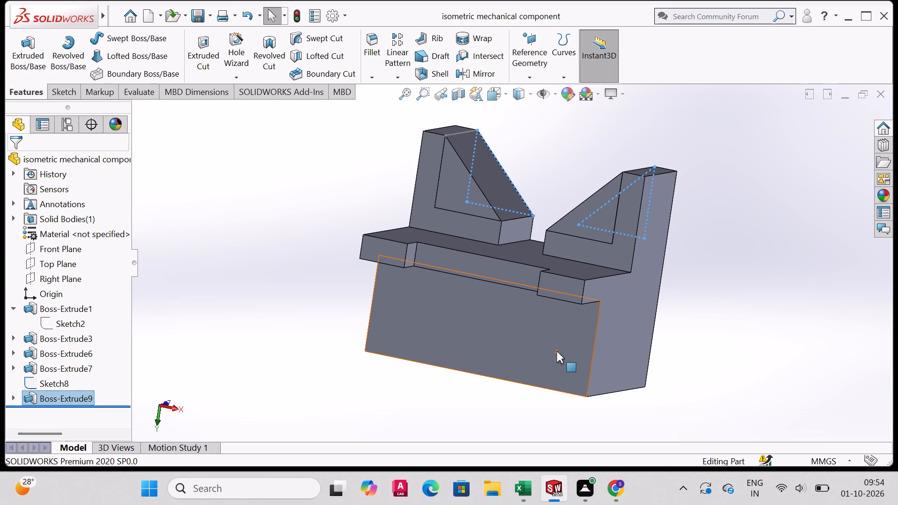
Save a PDF version of the part to the Desktop in Adobe Portable Document Format, keeping the name "isometric mechanical component".
click(101, 15)
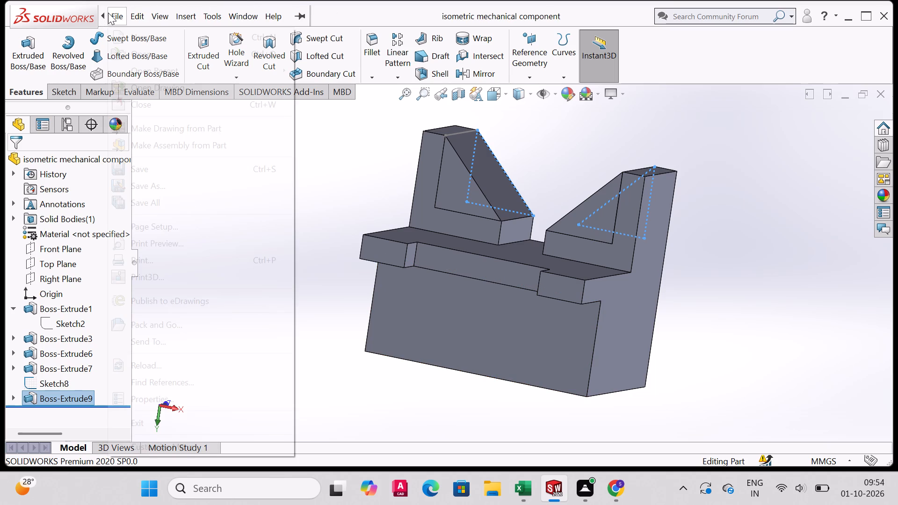
click(159, 186)
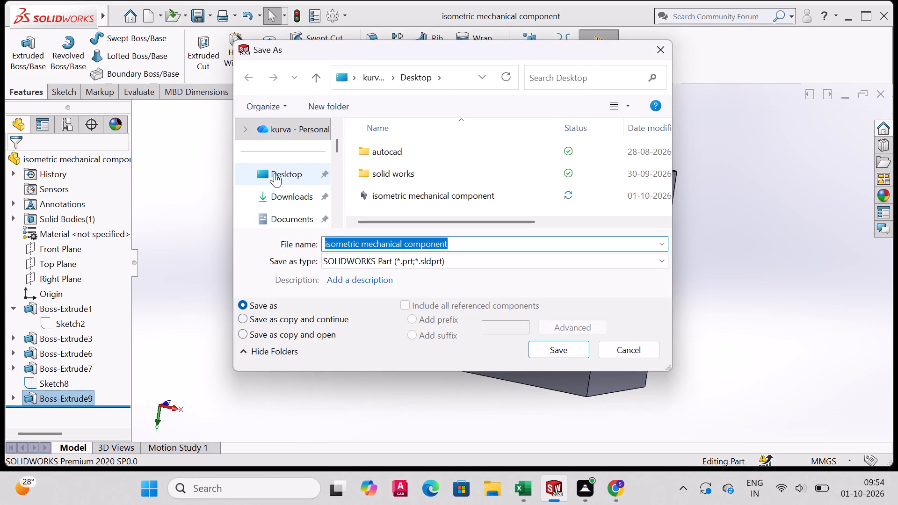
click(460, 257)
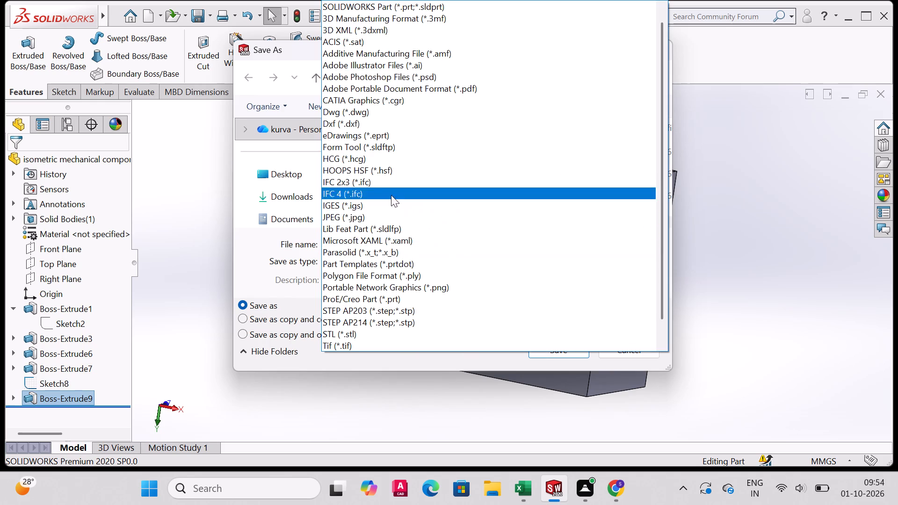
click(406, 85)
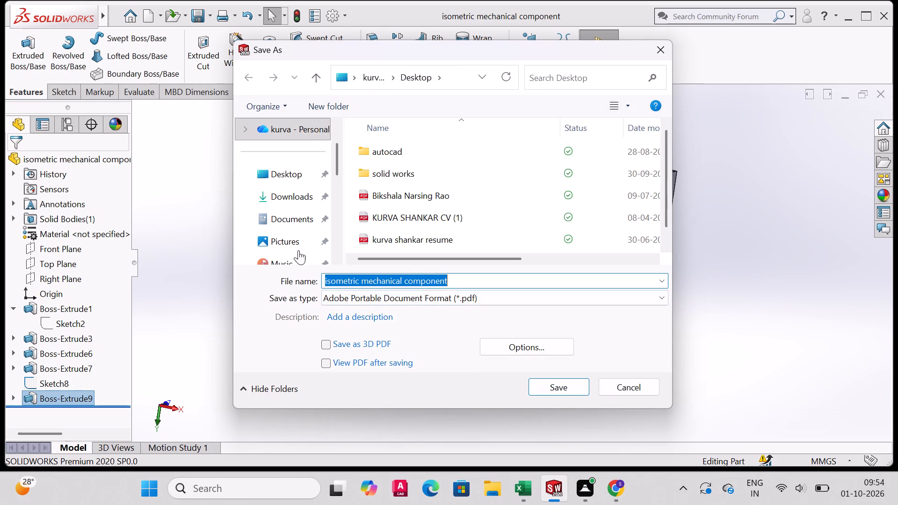
click(281, 177)
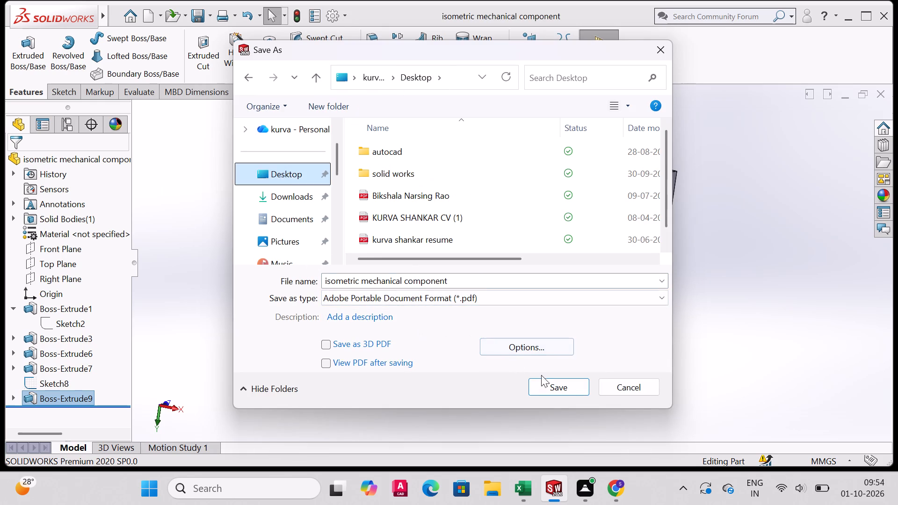
click(558, 386)
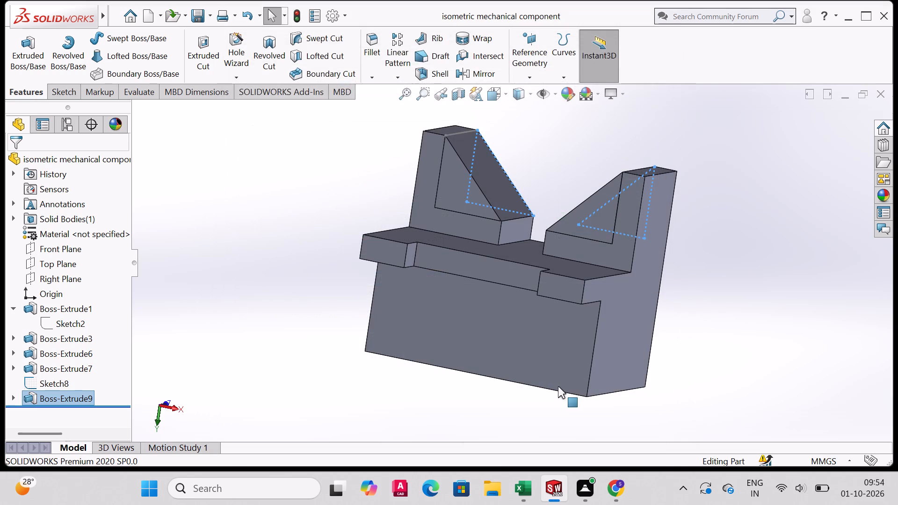
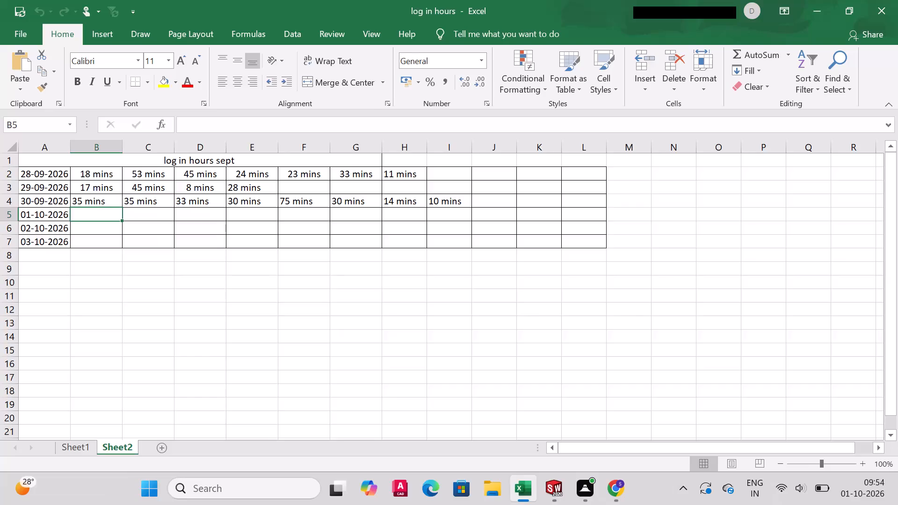
Enter 47 mins in cell B5 for 01-10-2026 in the "log in hours" Excel workbook, and save and close it.
text(7 mins)
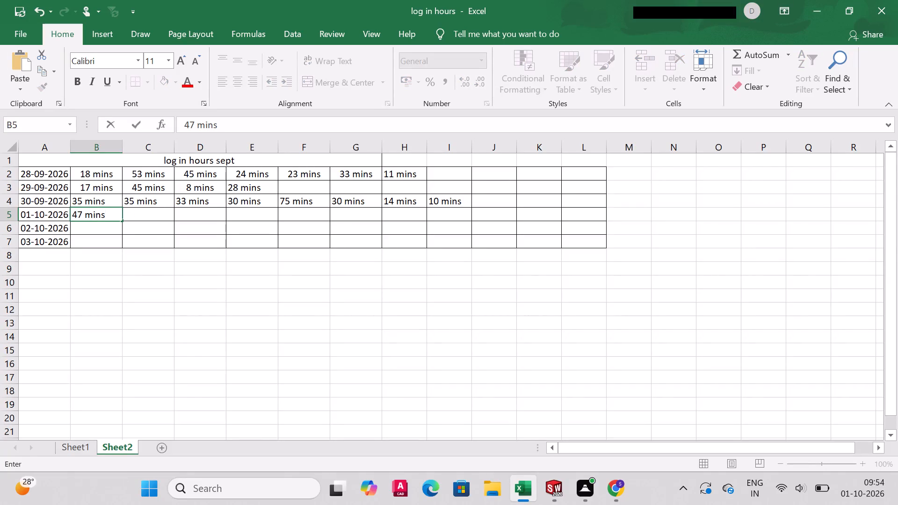
key(ctrl+s)
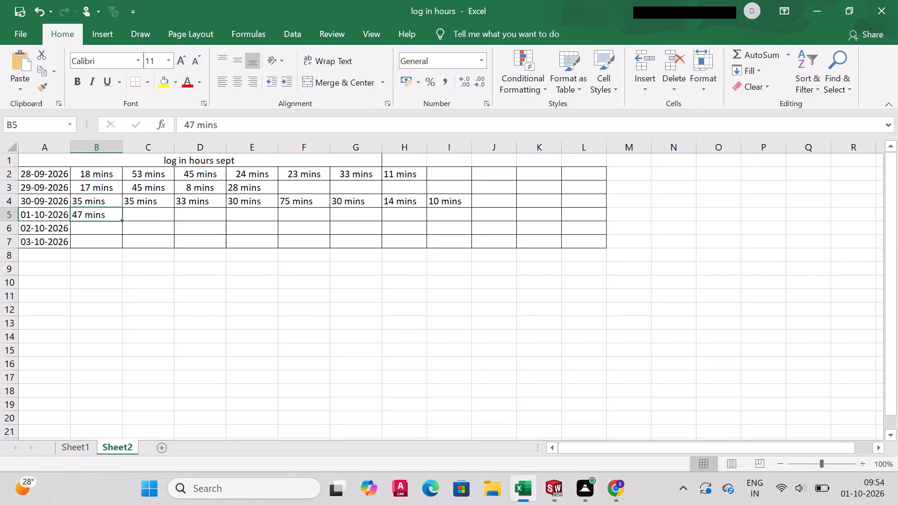
click(889, 0)
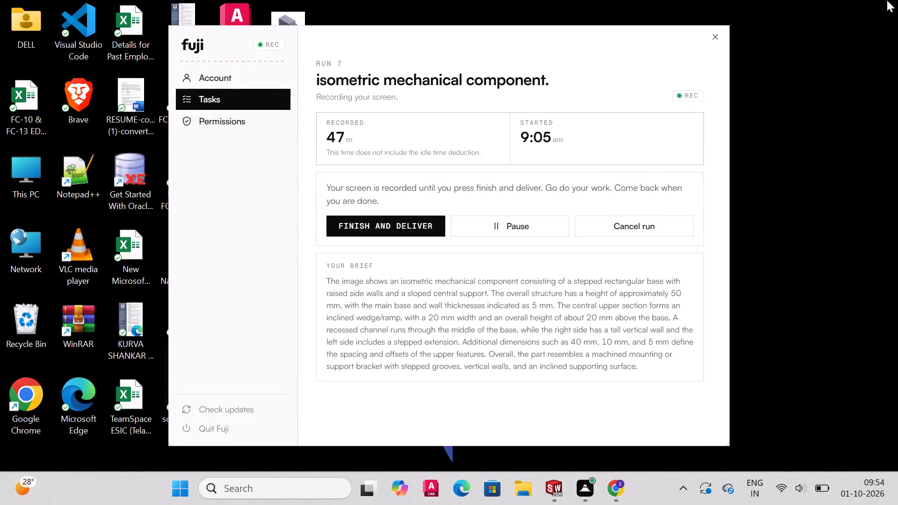